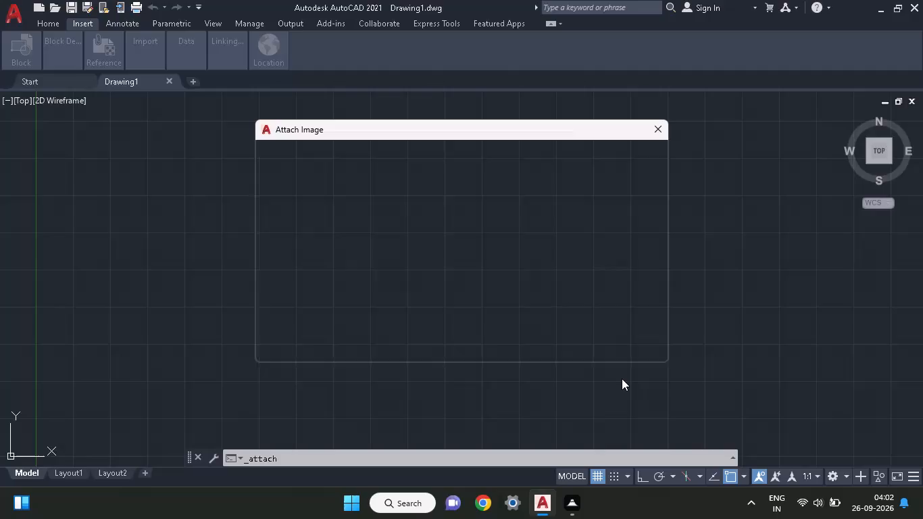
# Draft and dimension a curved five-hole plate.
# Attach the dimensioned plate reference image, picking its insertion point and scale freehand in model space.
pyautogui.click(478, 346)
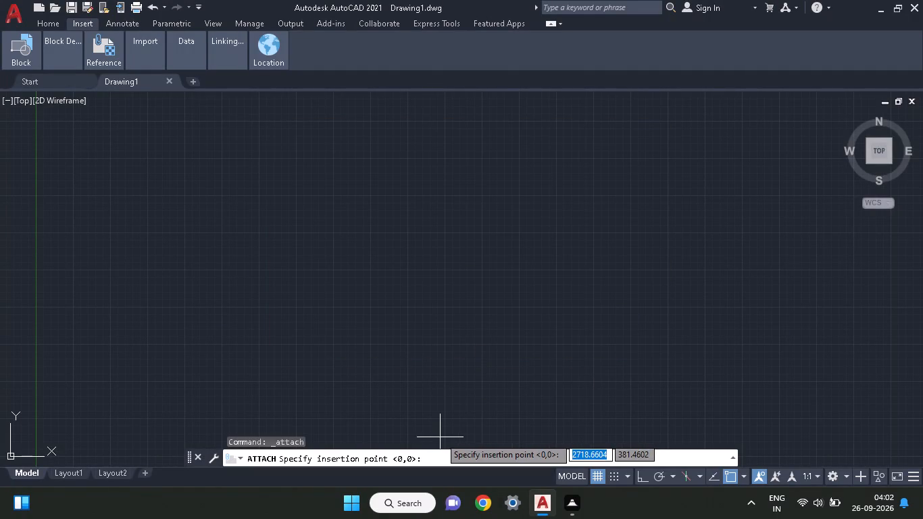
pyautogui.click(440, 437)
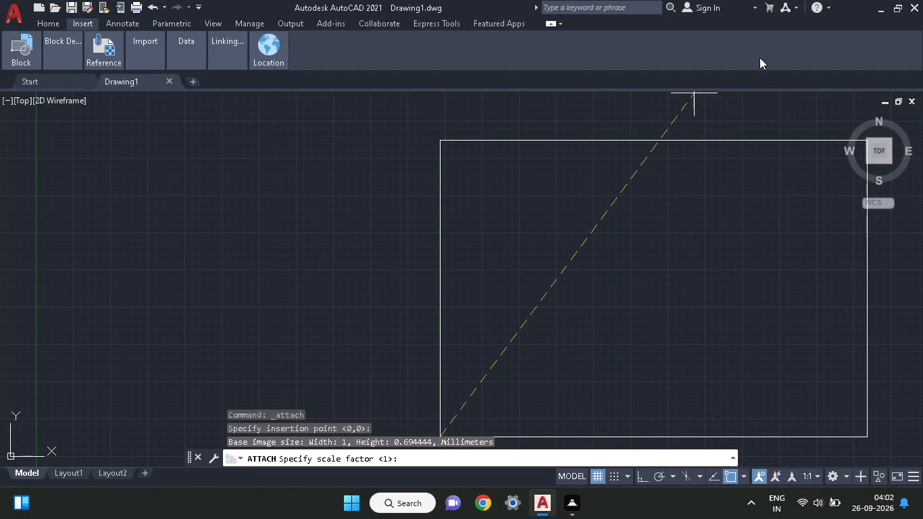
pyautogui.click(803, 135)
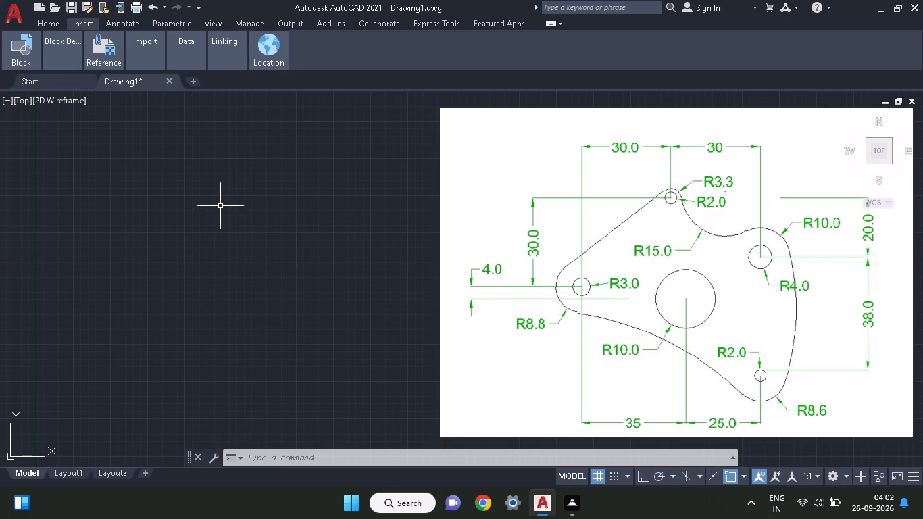
# Draw a 90 by 90 rectangle using the Dimensions option in the empty area beside the reference image.
pyautogui.write('re')
pyautogui.write('ct')
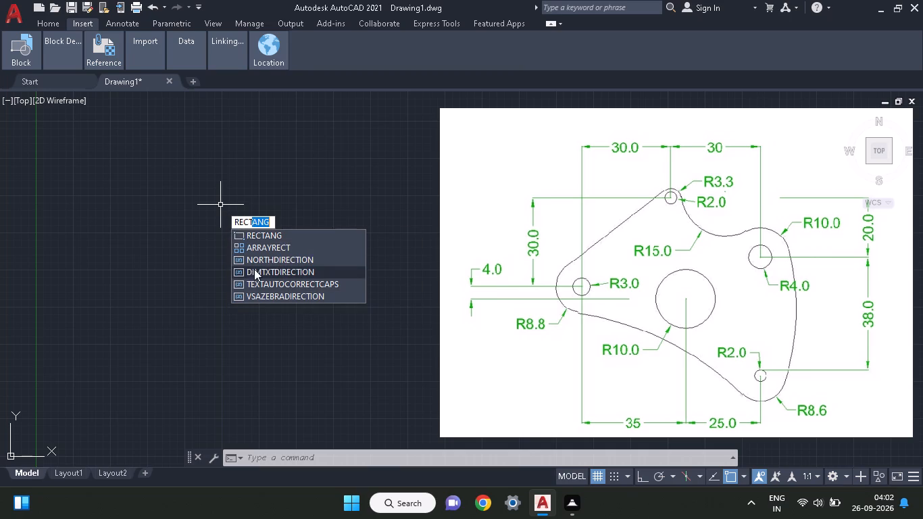
pyautogui.click(268, 240)
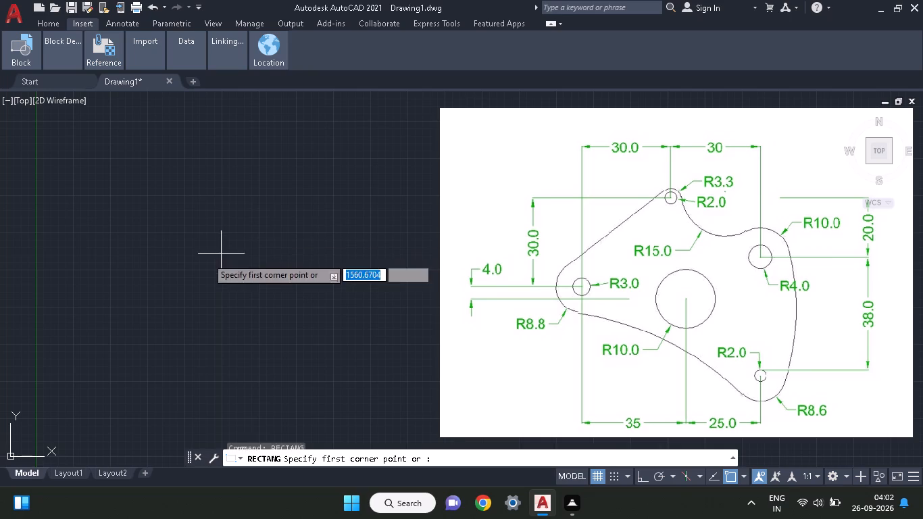
pyautogui.click(76, 418)
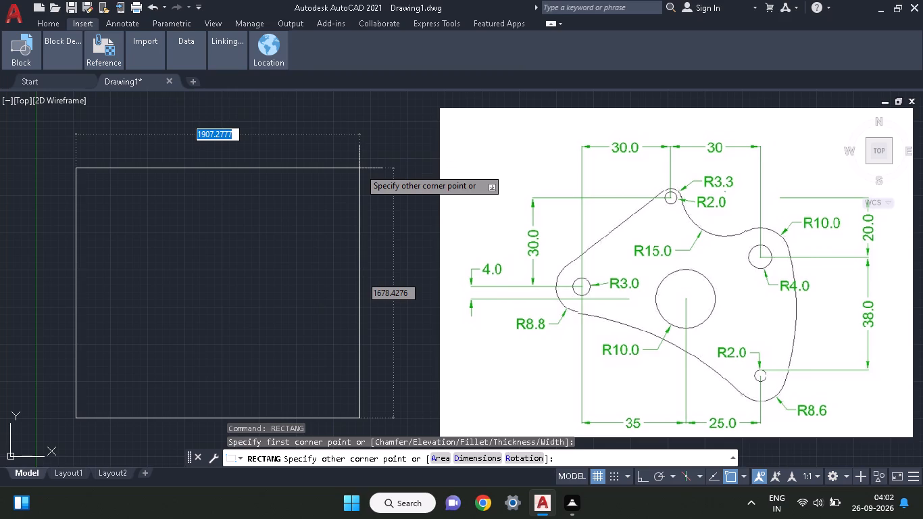
pyautogui.press('d')
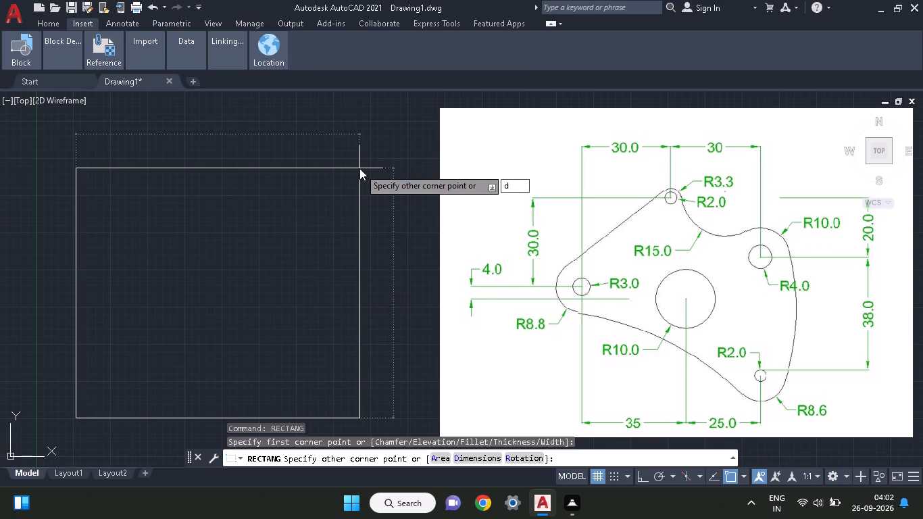
pyautogui.press('Return')
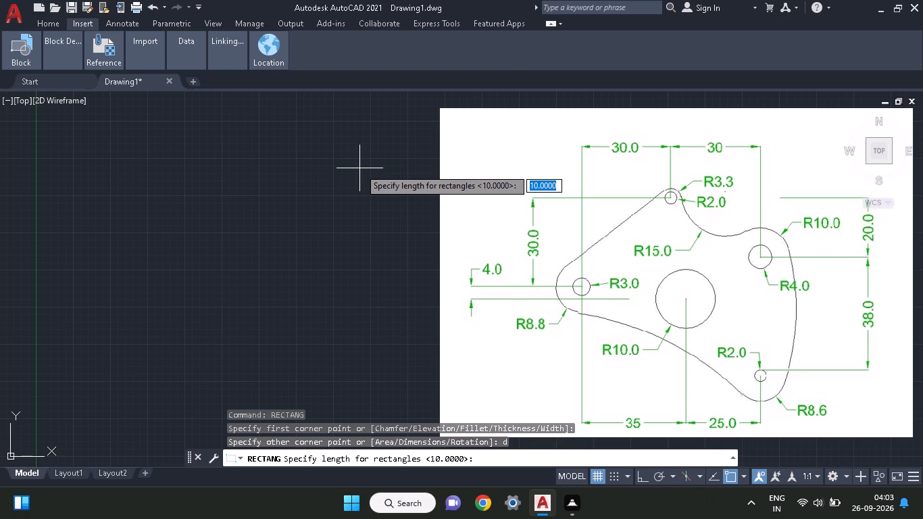
pyautogui.write('90')
pyautogui.press('Return')
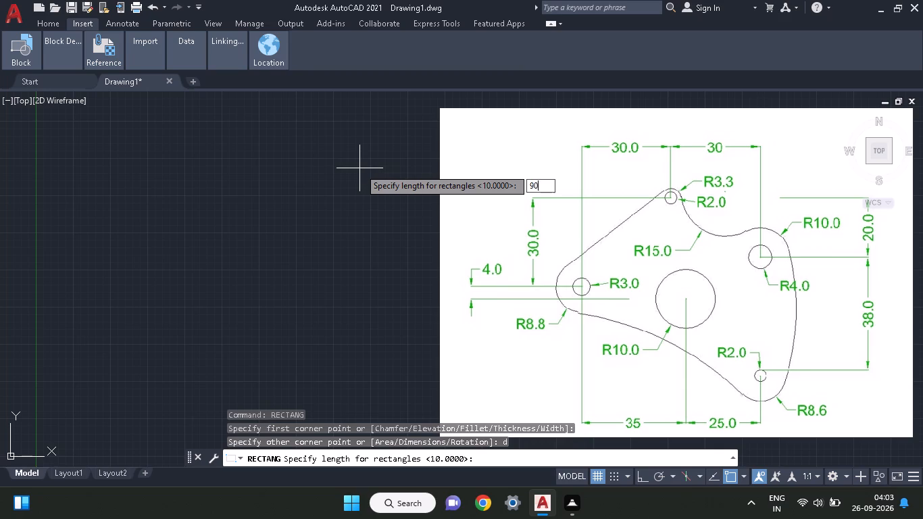
pyautogui.write('90')
pyautogui.press('Return')
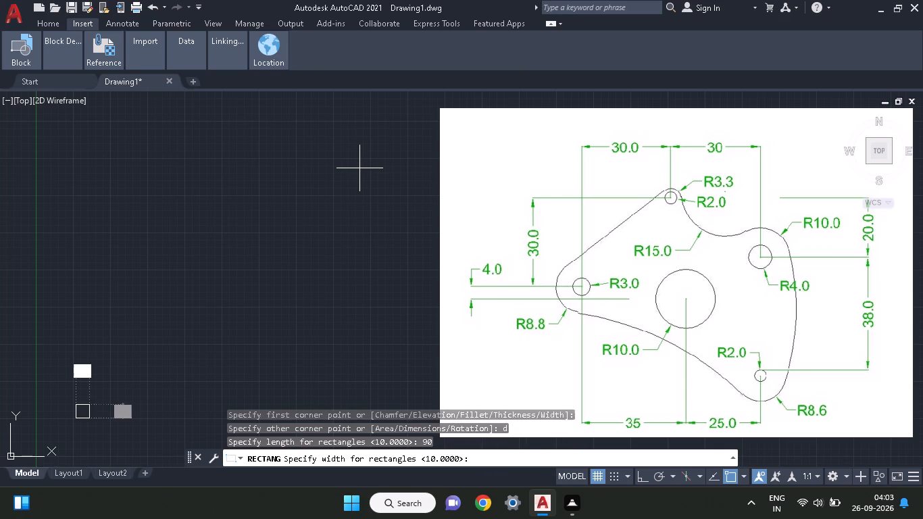
pyautogui.press('Return')
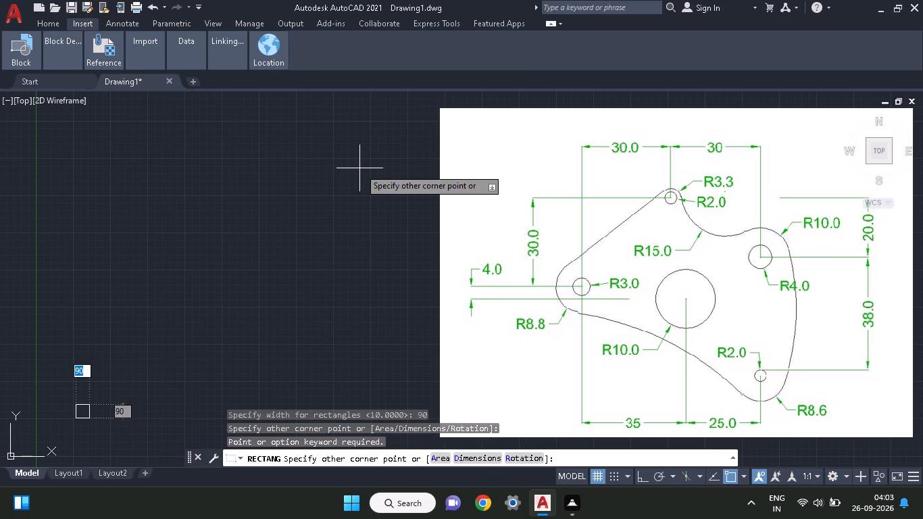
pyautogui.click(268, 246)
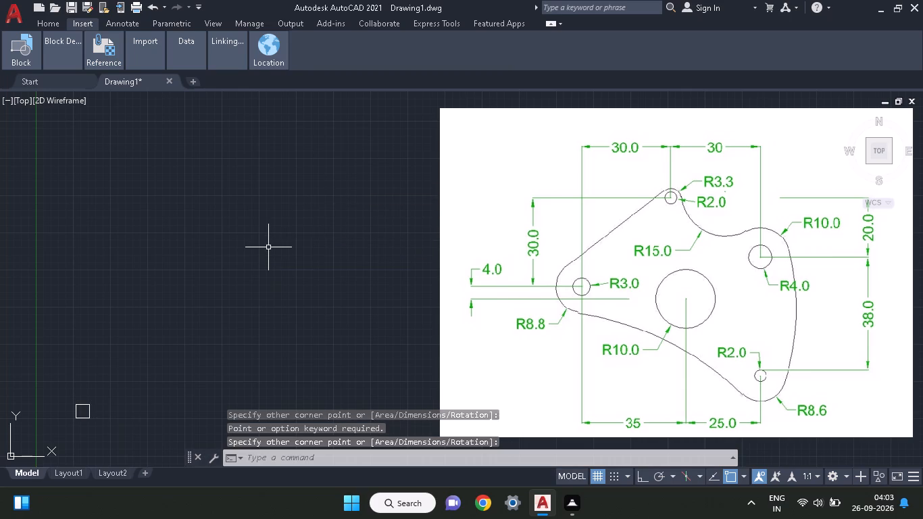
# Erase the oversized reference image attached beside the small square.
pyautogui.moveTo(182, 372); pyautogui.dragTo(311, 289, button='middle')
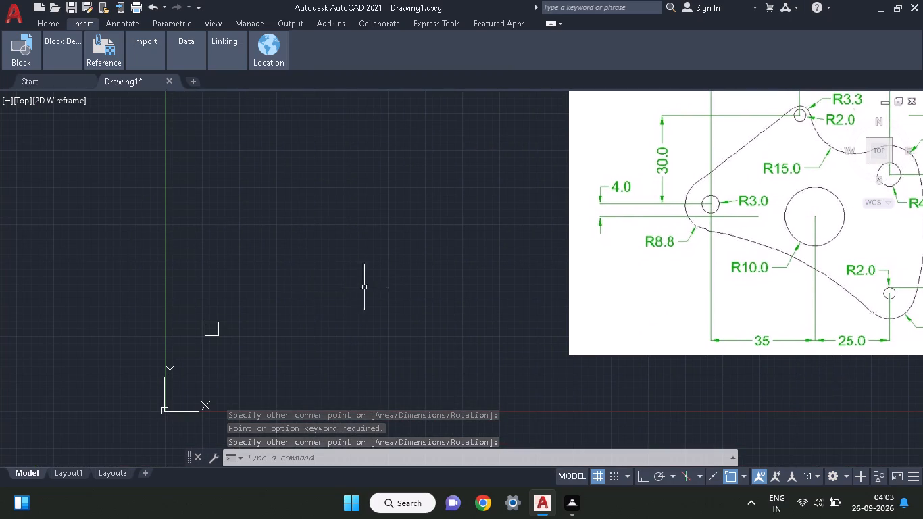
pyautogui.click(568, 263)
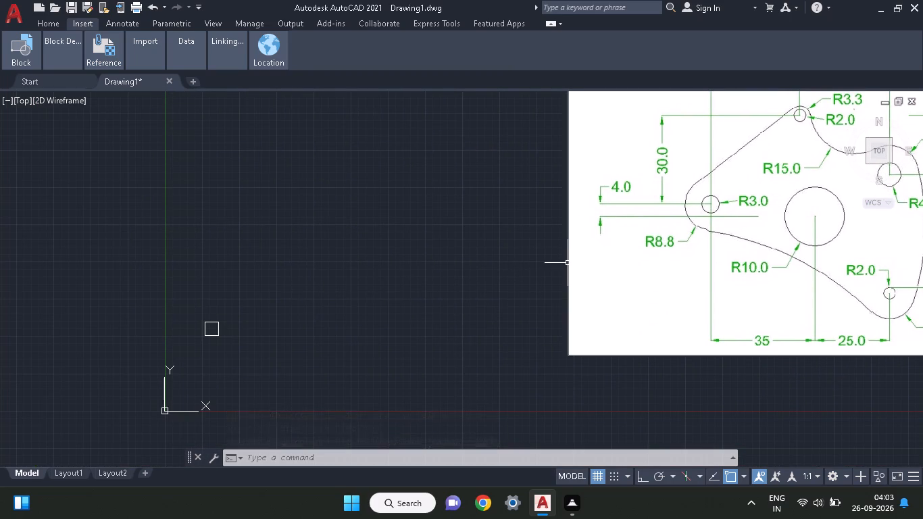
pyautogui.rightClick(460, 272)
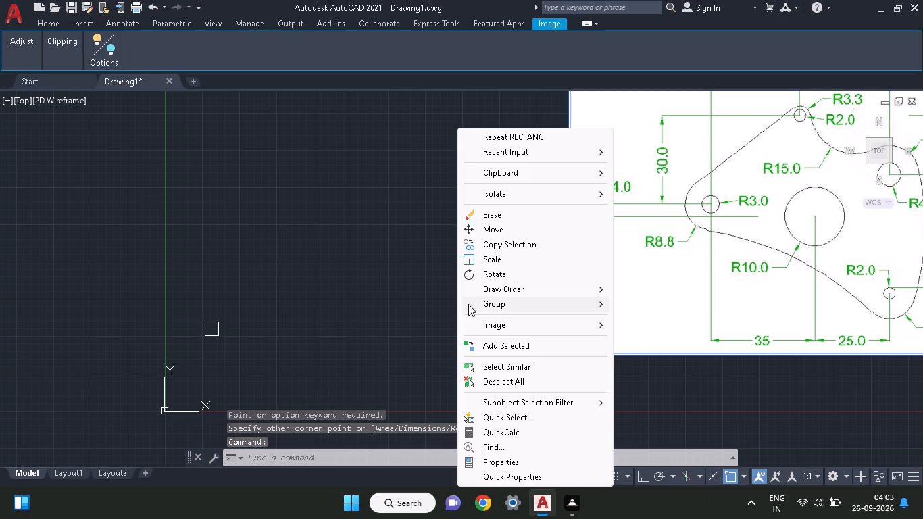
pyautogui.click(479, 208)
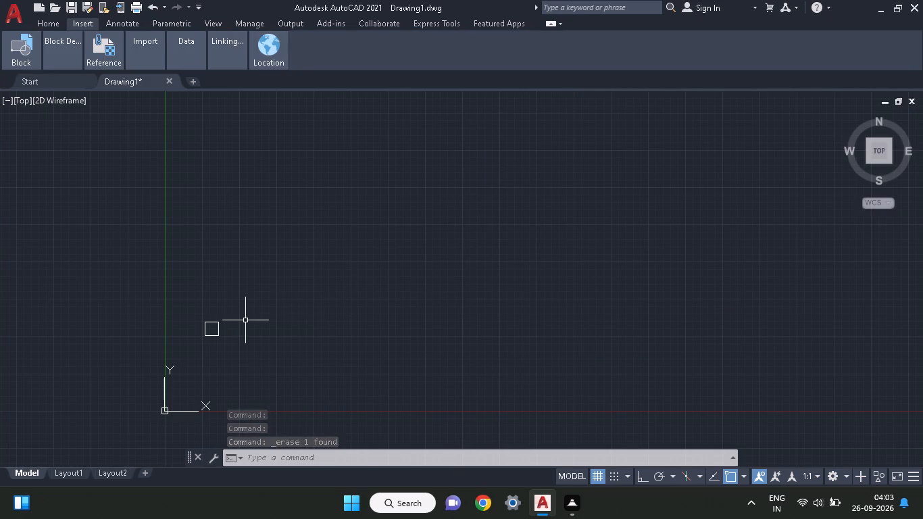
pyautogui.hscroll(-1, 312, 291)
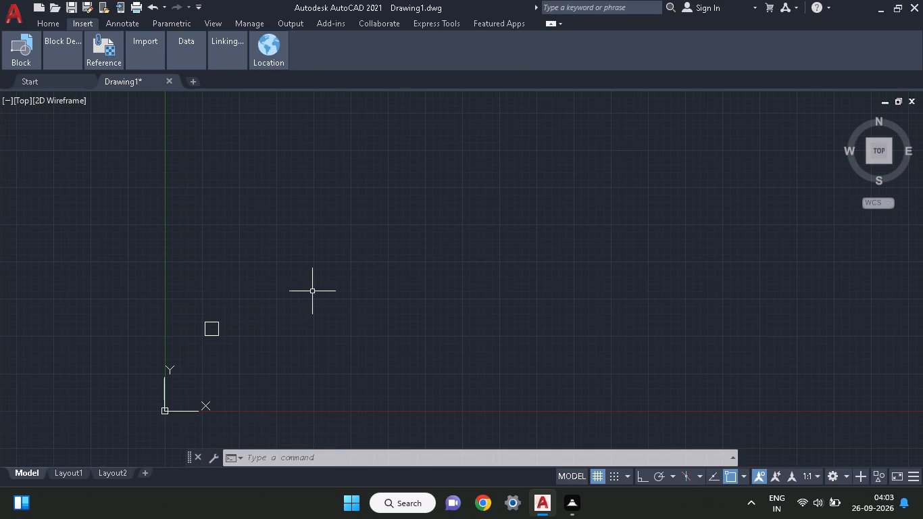
pyautogui.keyDown('ctrl'); pyautogui.scroll(2, 88, 348); pyautogui.keyUp('ctrl')
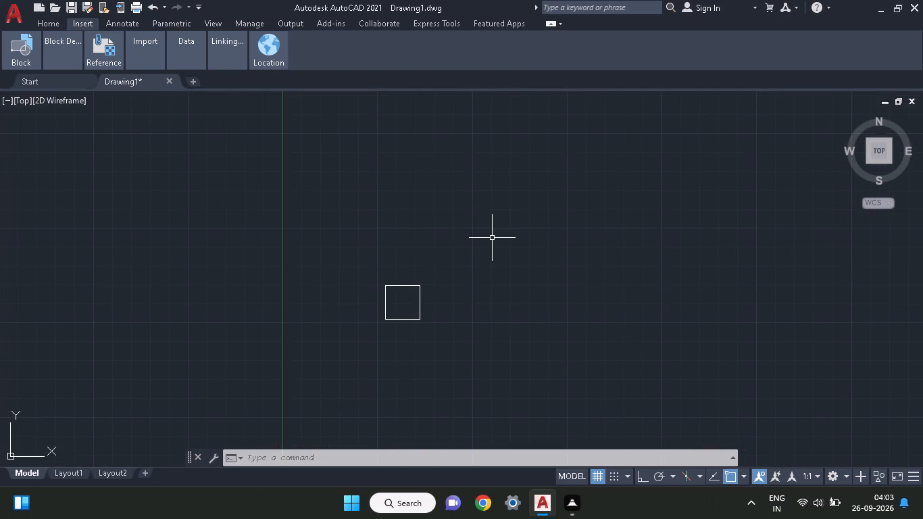
pyautogui.keyDown('ctrl'); pyautogui.scroll(3, 536, 259); pyautogui.keyUp('ctrl')
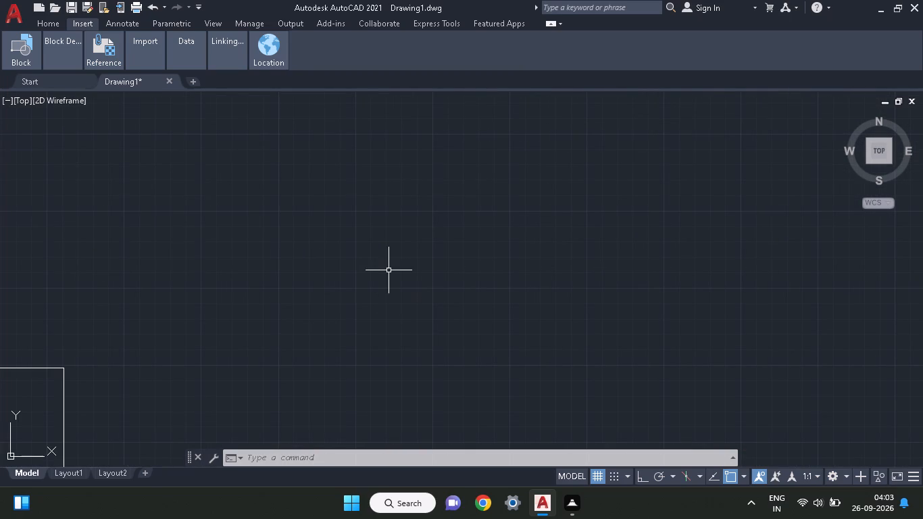
pyautogui.moveTo(152, 292); pyautogui.dragTo(378, 126, button='middle')
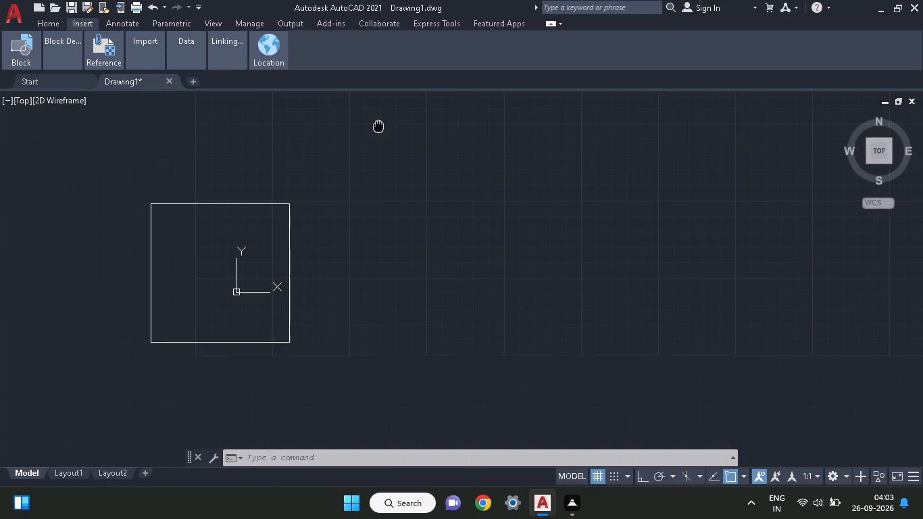
pyautogui.moveTo(378, 126); pyautogui.dragTo(374, 127, button='middle')
pyautogui.moveTo(324, 180); pyautogui.dragTo(324, 206, button='middle')
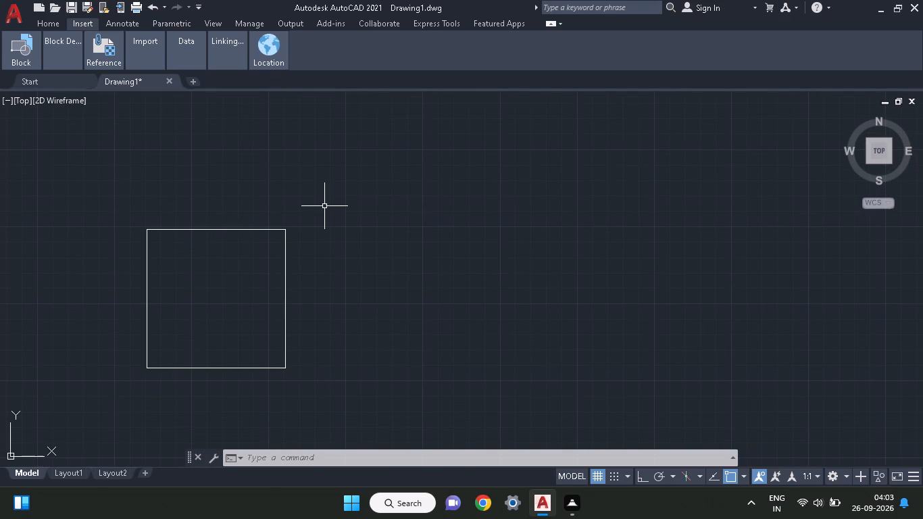
pyautogui.keyDown('ctrl'); pyautogui.scroll(3, 324, 206); pyautogui.keyUp('ctrl')
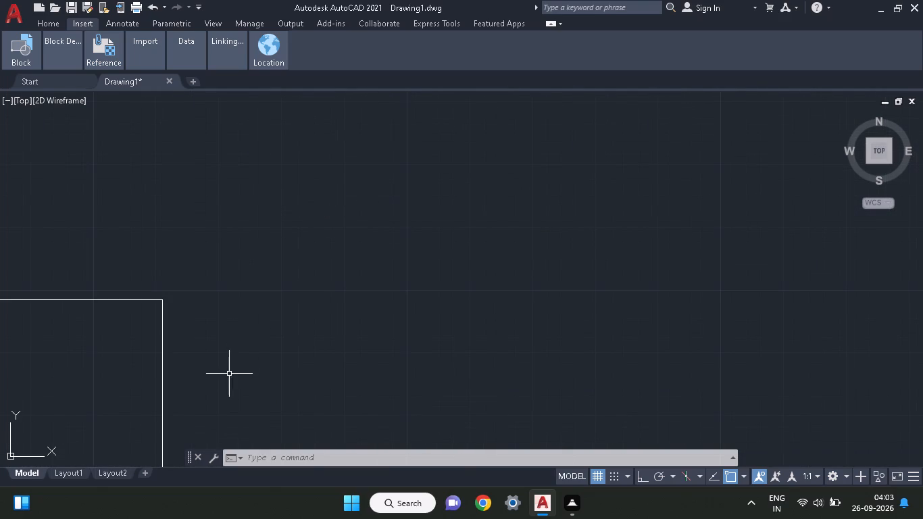
pyautogui.moveTo(231, 353); pyautogui.dragTo(591, 166, button='middle')
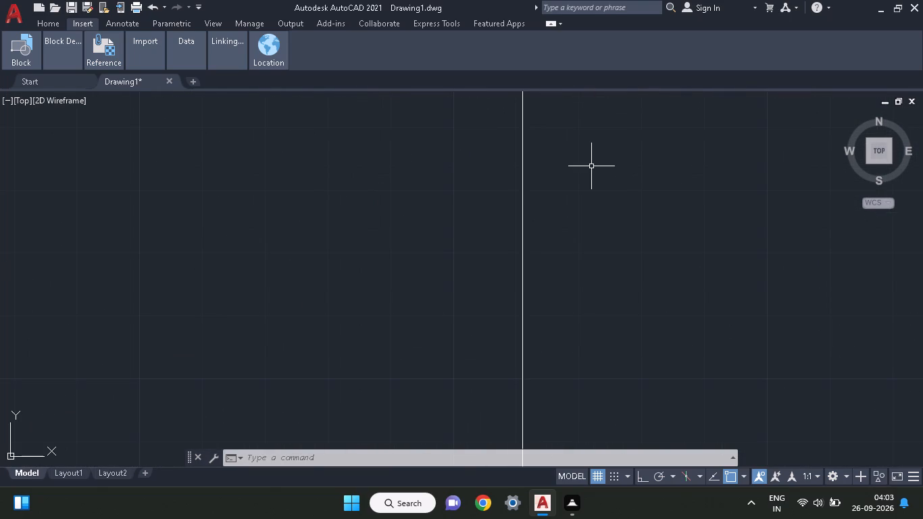
pyautogui.keyDown('ctrl'); pyautogui.scroll(-1, 591, 166); pyautogui.keyUp('ctrl')
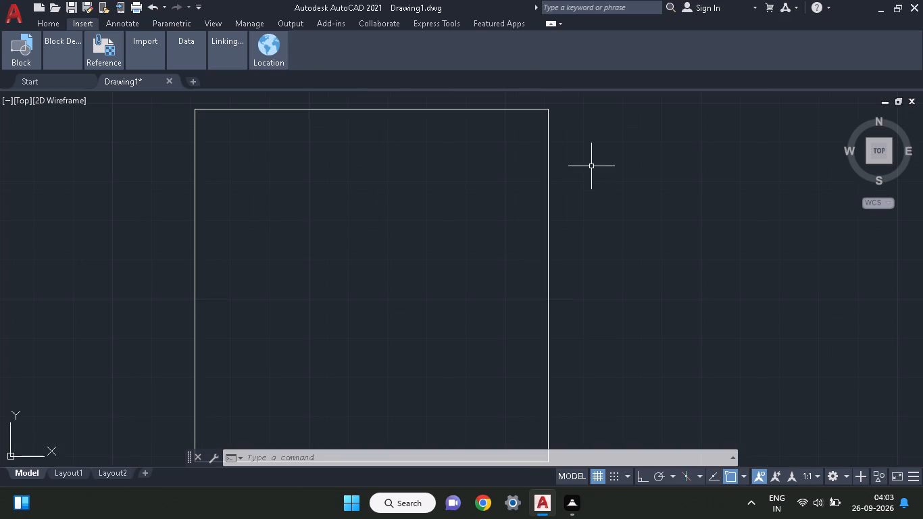
pyautogui.keyDown('ctrl'); pyautogui.scroll(-1, 591, 166); pyautogui.keyUp('ctrl')
pyautogui.moveTo(572, 164); pyautogui.dragTo(301, 202, button='middle')
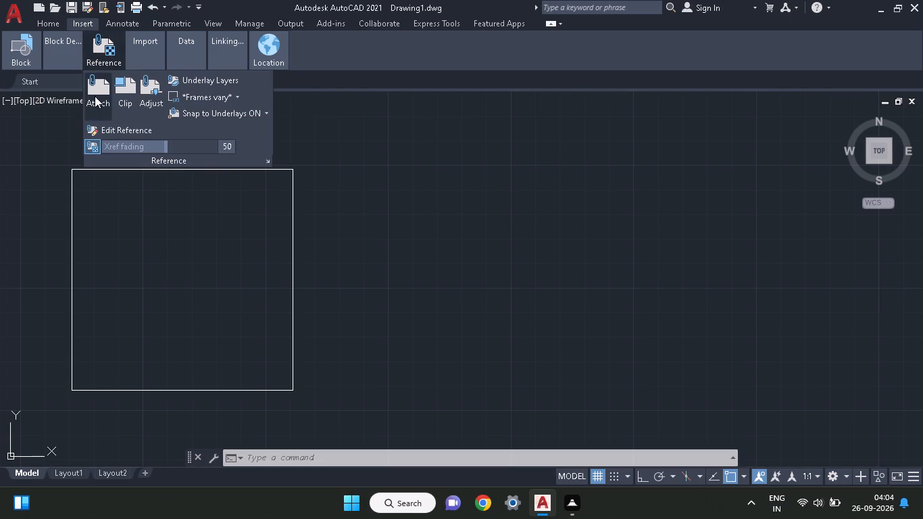
pyautogui.click(95, 96)
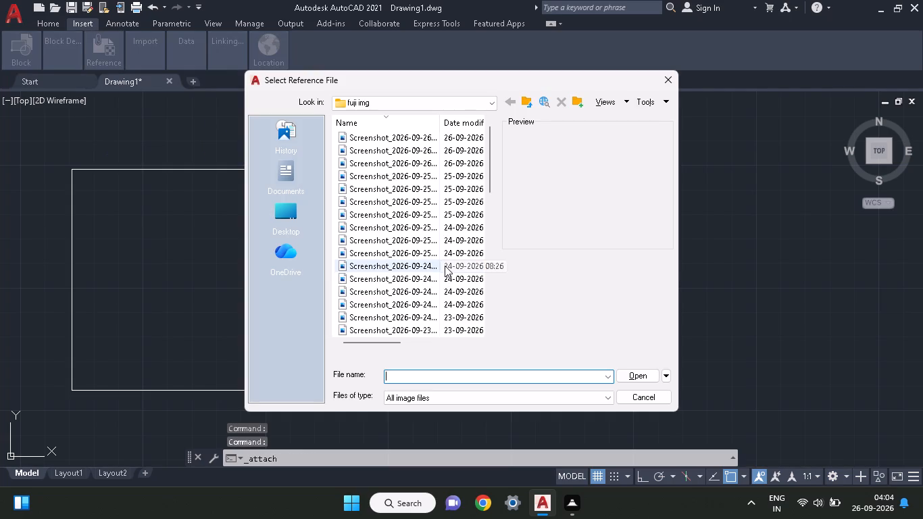
pyautogui.click(349, 132)
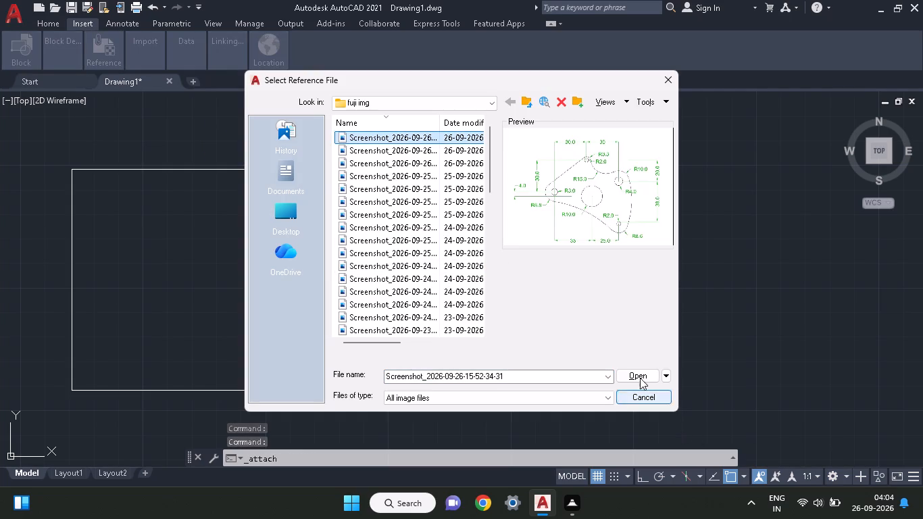
pyautogui.click(637, 372)
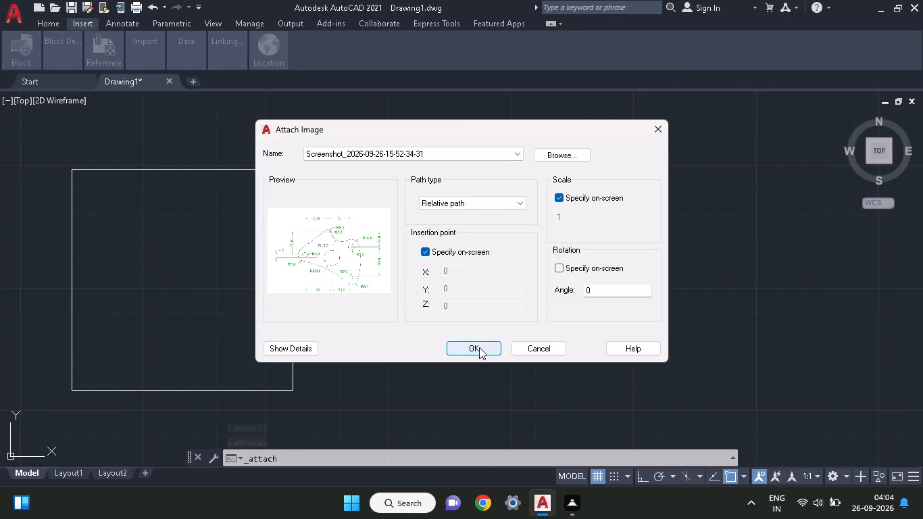
pyautogui.click(479, 347)
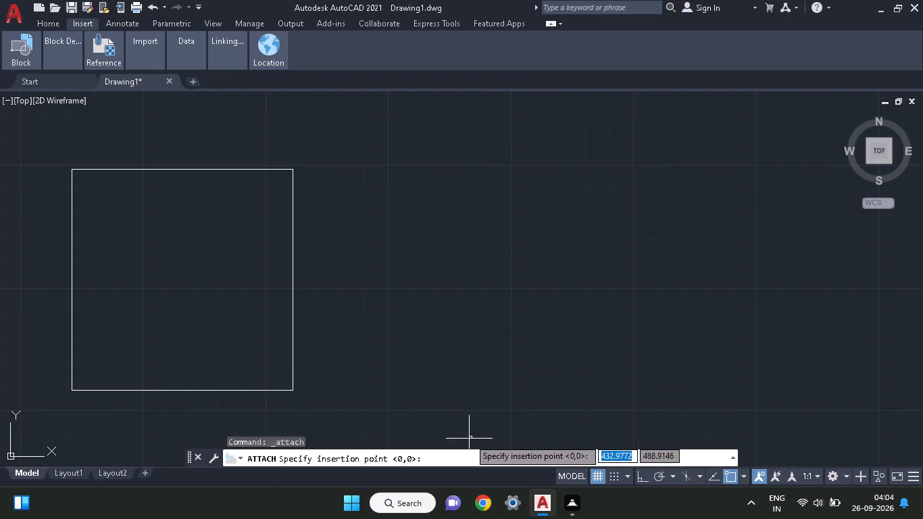
pyautogui.click(469, 439)
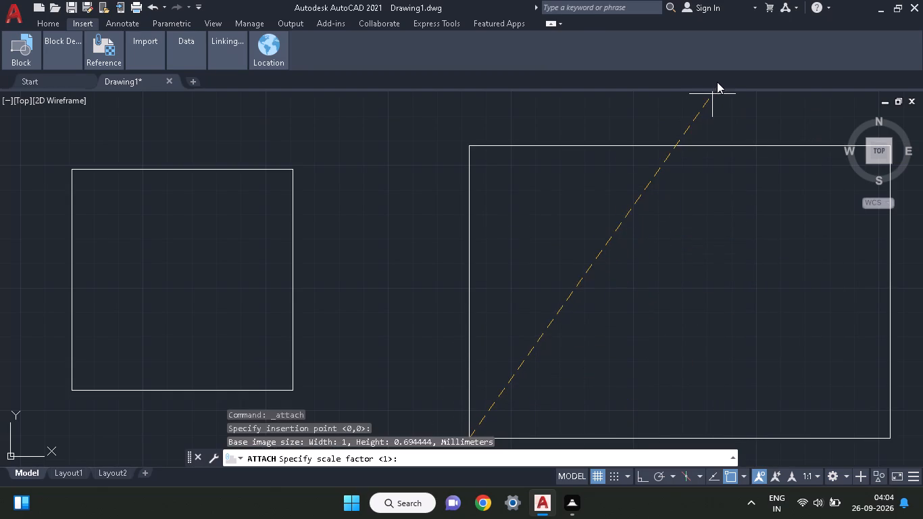
pyautogui.click(922, 399)
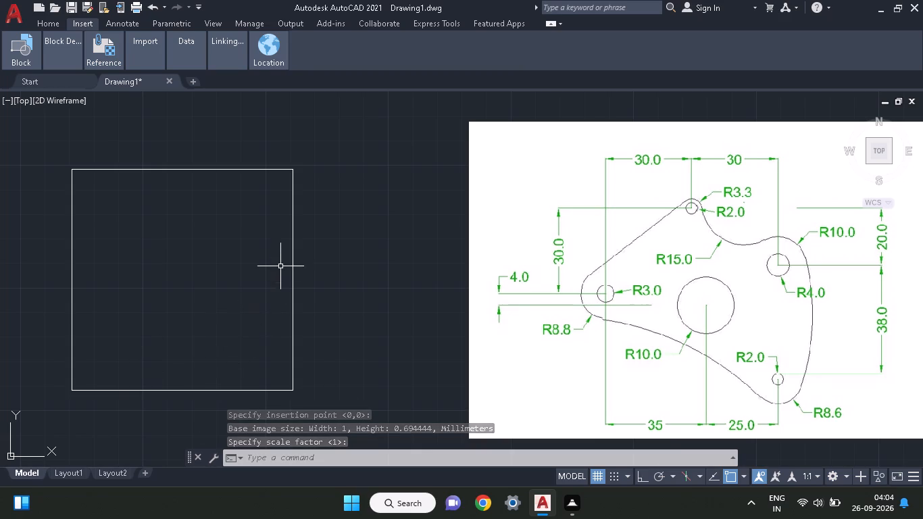
# Erase the 90 by 90 square beside the attached reference image.
pyautogui.click(291, 239)
pyautogui.rightClick(291, 239)
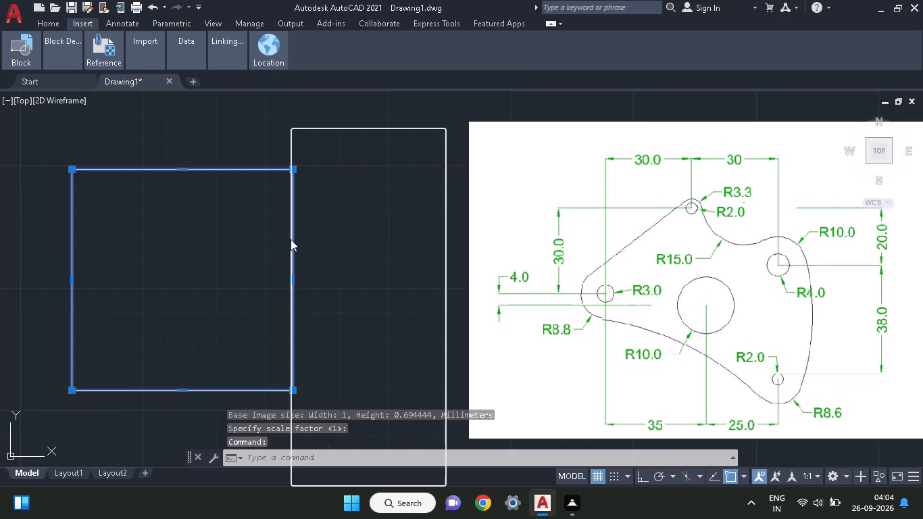
pyautogui.click(351, 235)
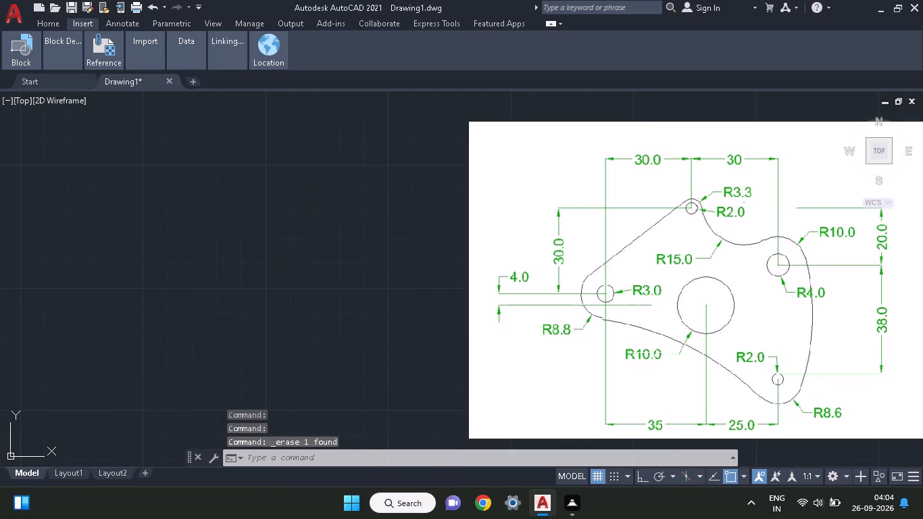
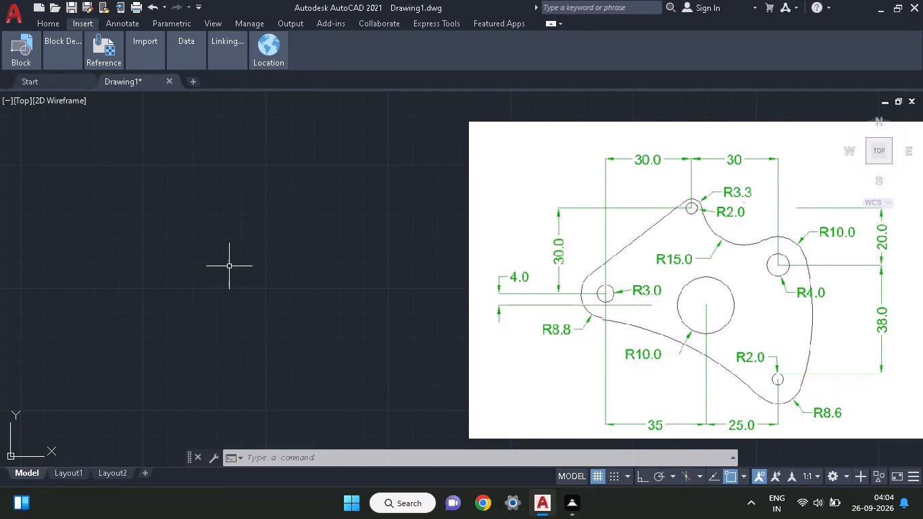
# Draw a circle of radius 2 in the empty area beside the reference image as the plate's top hole.
pyautogui.press('c')
pyautogui.write('ir')
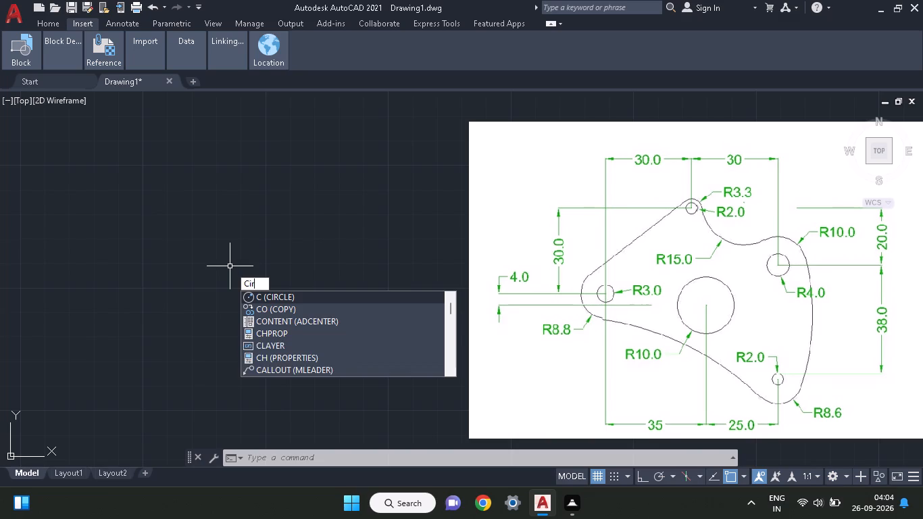
pyautogui.write('cle')
pyautogui.press('space')
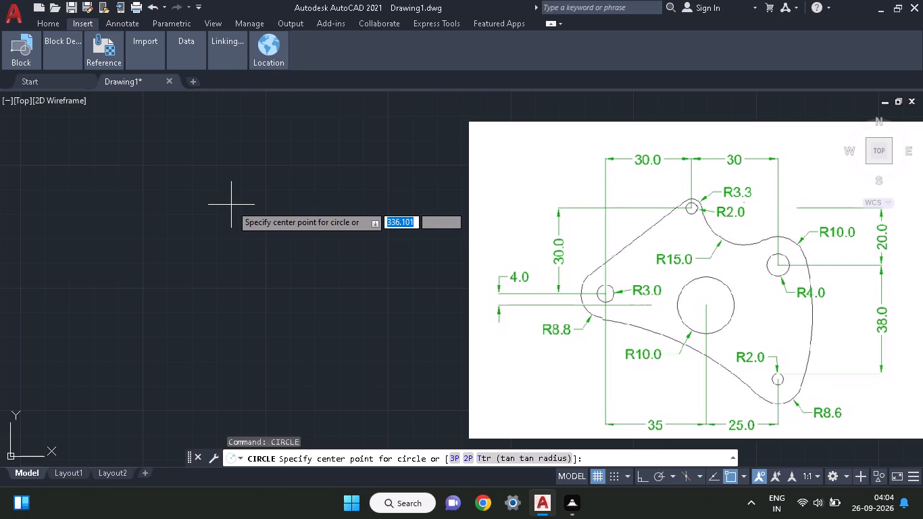
pyautogui.click(199, 189)
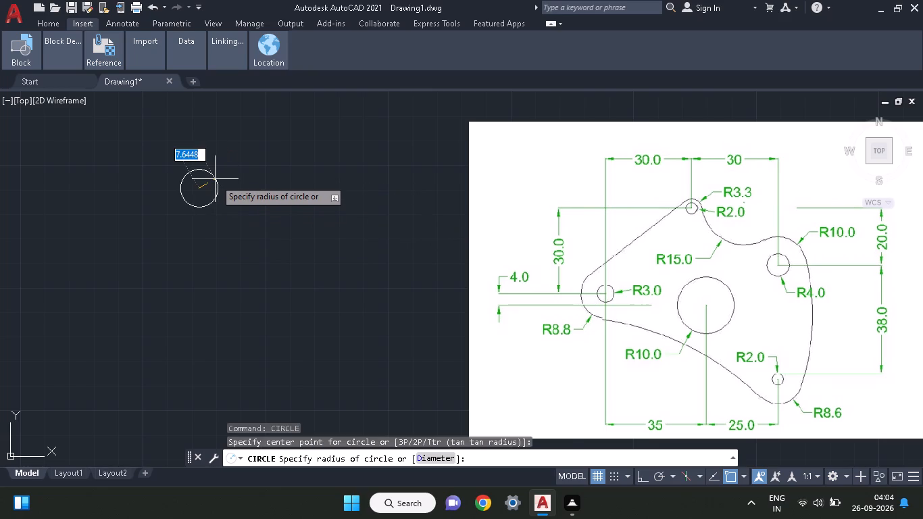
pyautogui.press('2')
pyautogui.press('Return')
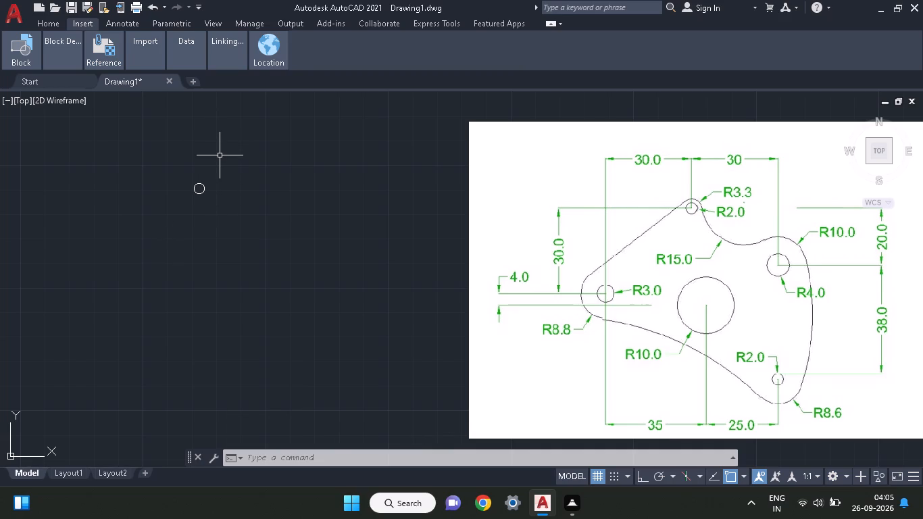
# Draw a radius 4 circle centred, by tracking, 30 to the right of and 20 below the radius 2 circle's centre.
pyautogui.write('circle')
pyautogui.press('space')
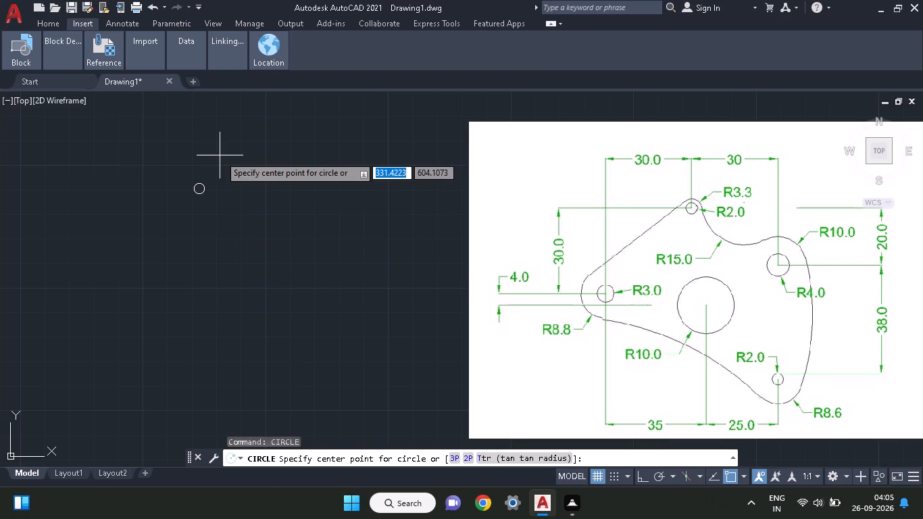
pyautogui.press('y')
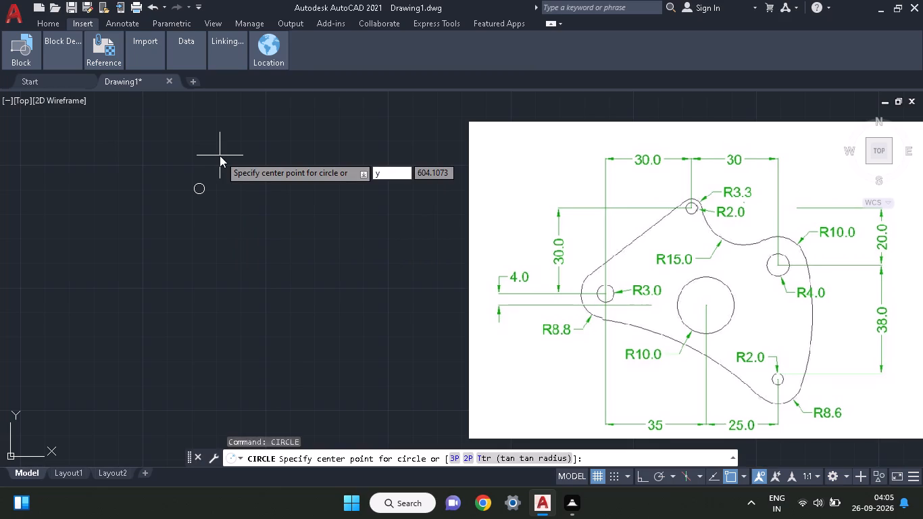
pyautogui.press('BackSpace')
pyautogui.press('t')
pyautogui.write('k')
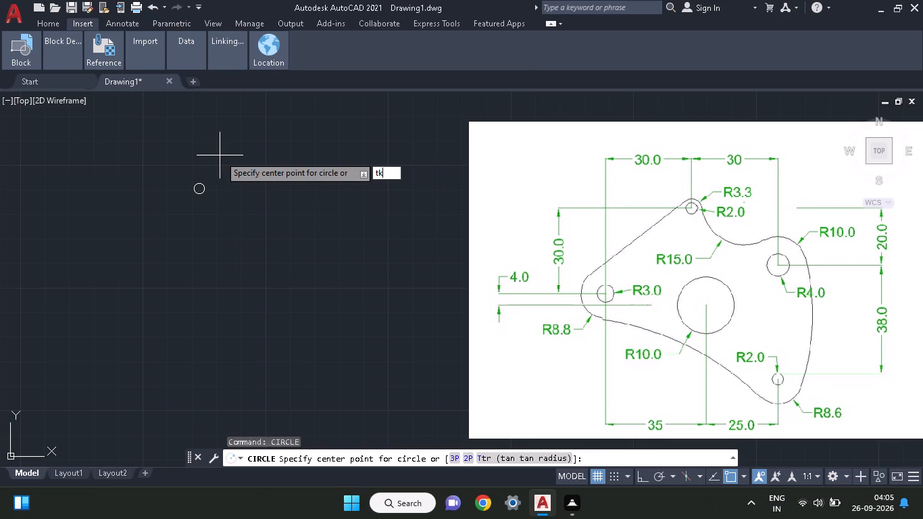
pyautogui.press('space')
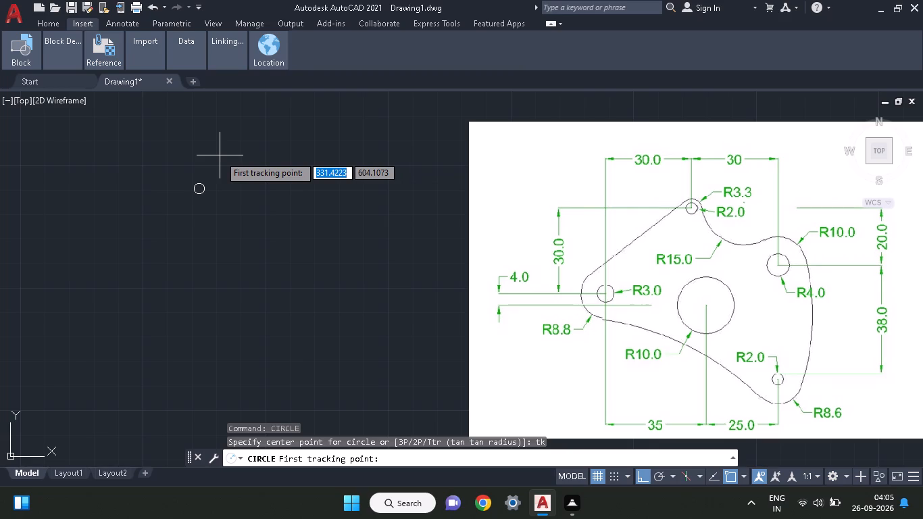
pyautogui.click(199, 191)
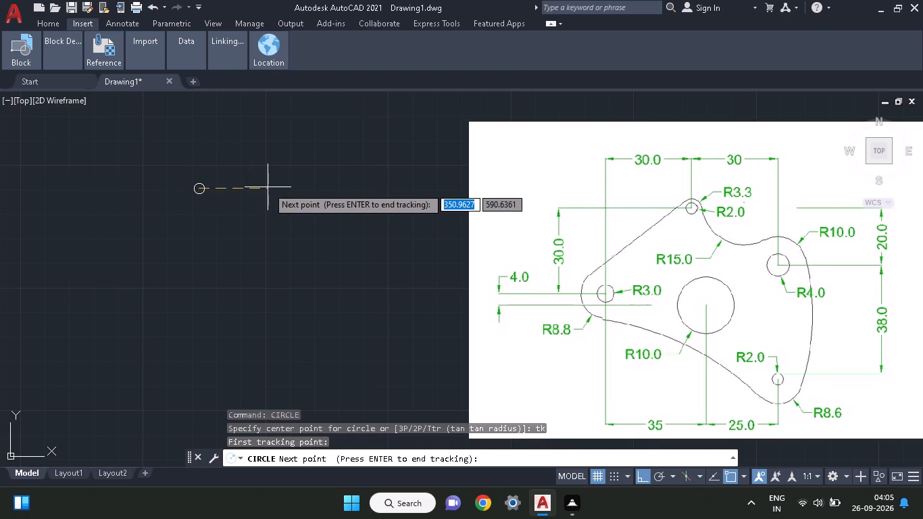
pyautogui.press('3')
pyautogui.press('0')
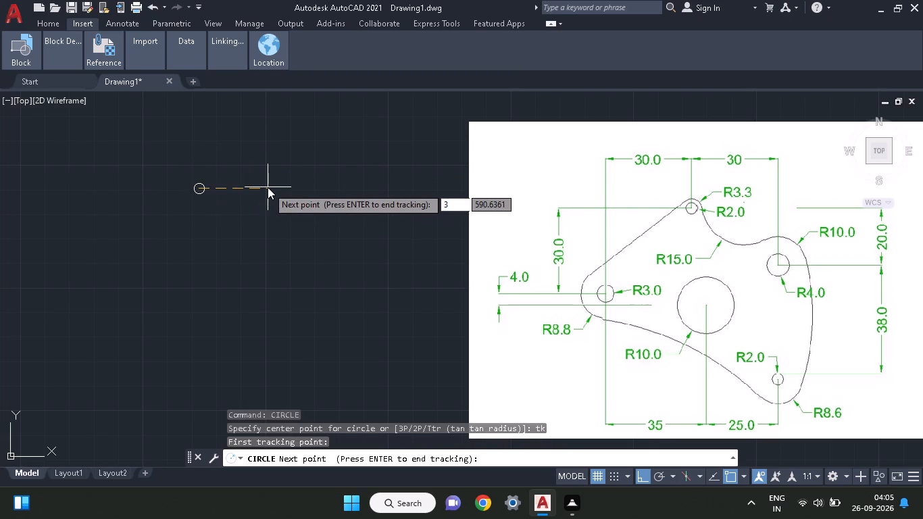
pyautogui.press('Return')
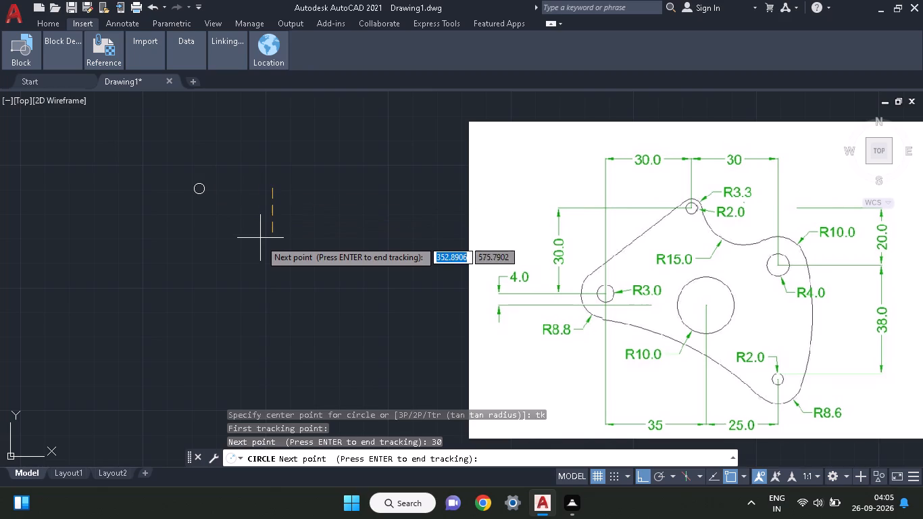
pyautogui.write('20')
pyautogui.press('Return')
pyautogui.press('Return')
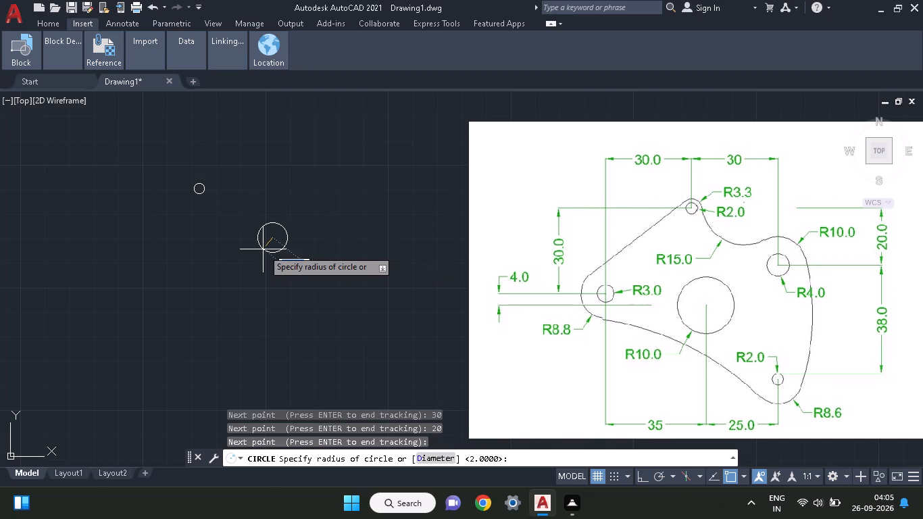
pyautogui.press('4')
pyautogui.press('Return')
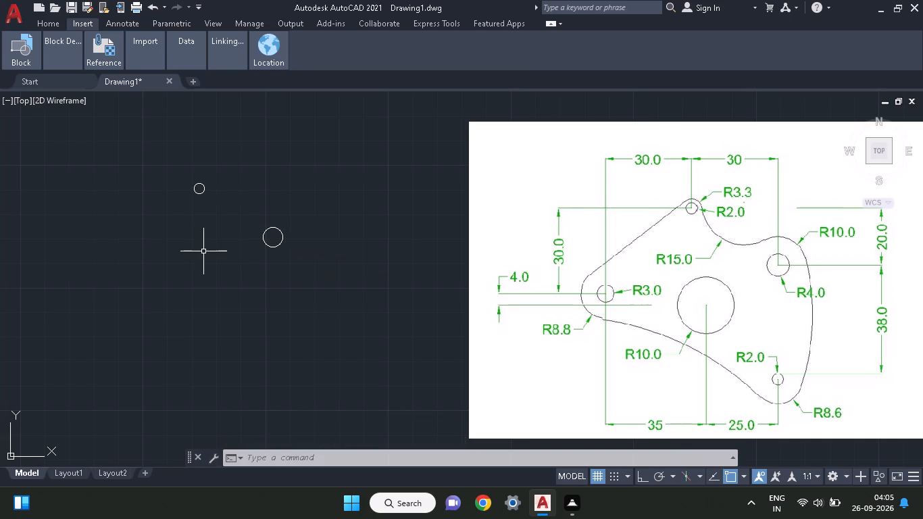
# Draw a radius 3 circle centred, by tracking, 30 to the left of and 30 below the radius 2 circle's centre.
pyautogui.press('c')
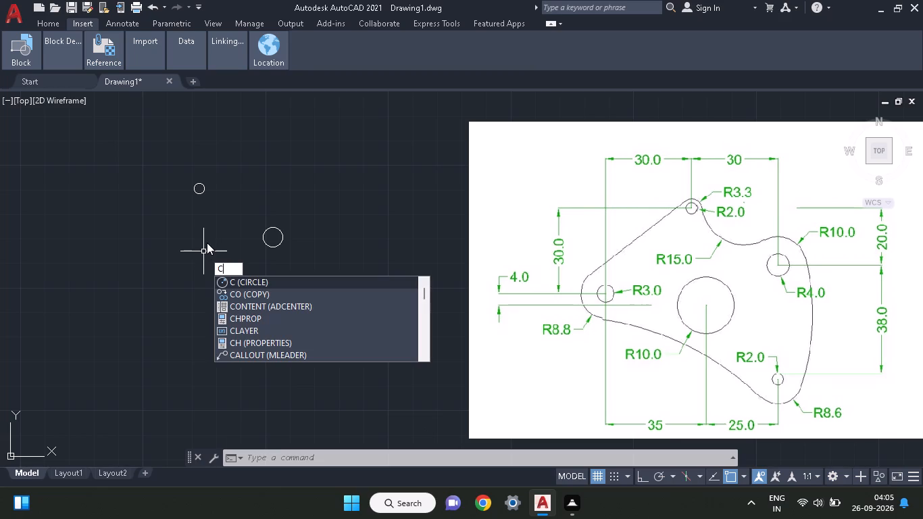
pyautogui.write('irc')
pyautogui.press('l')
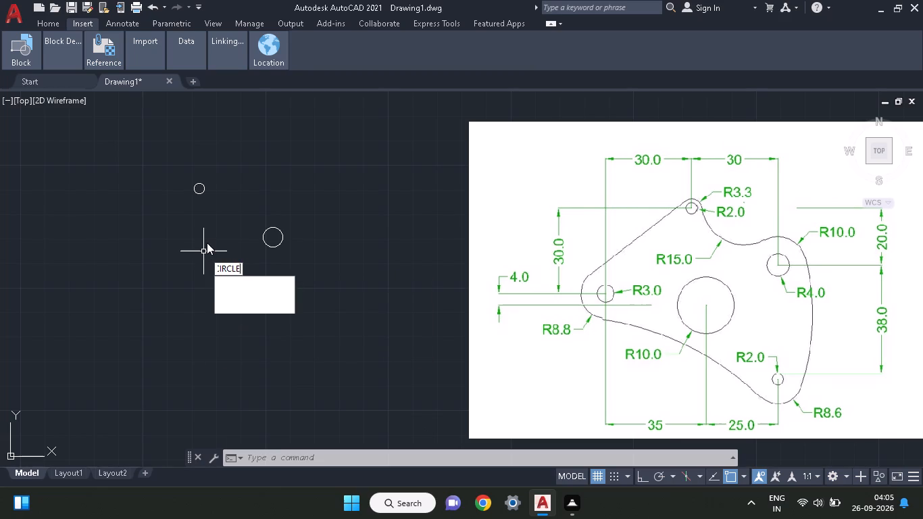
pyautogui.press('e')
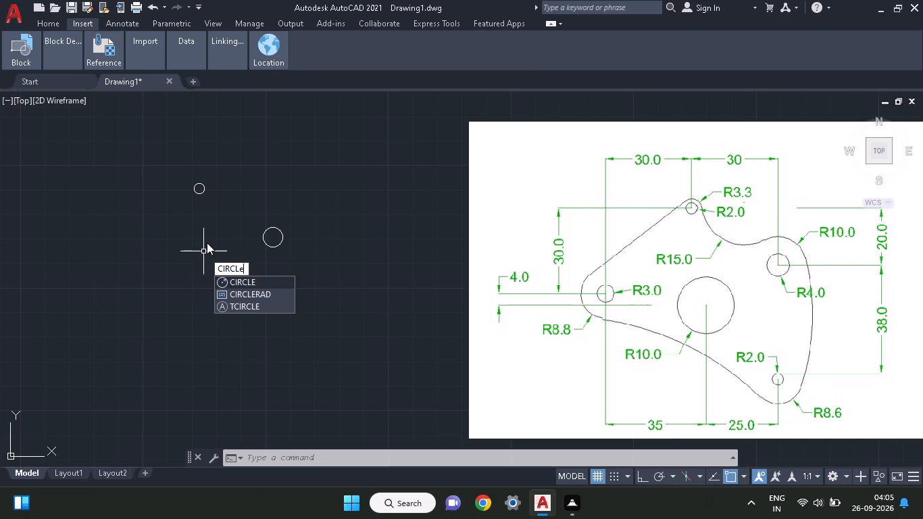
pyautogui.press('space')
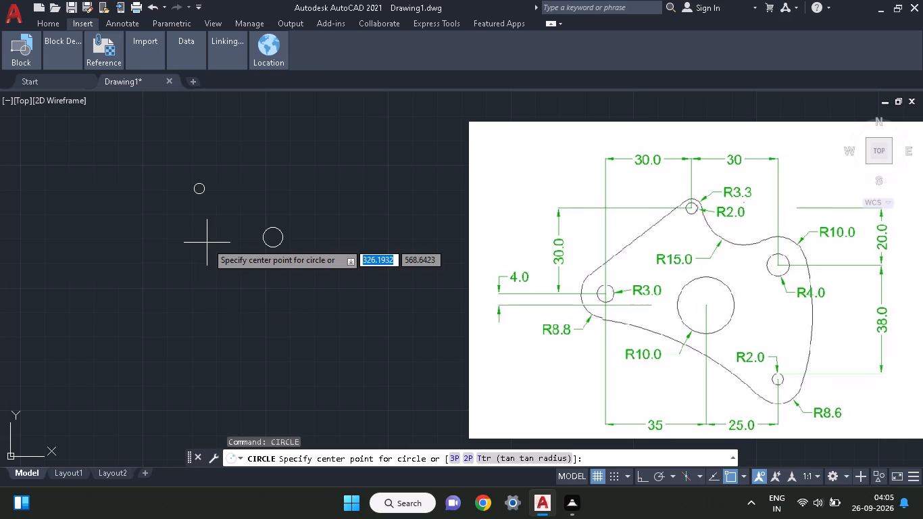
pyautogui.press('t')
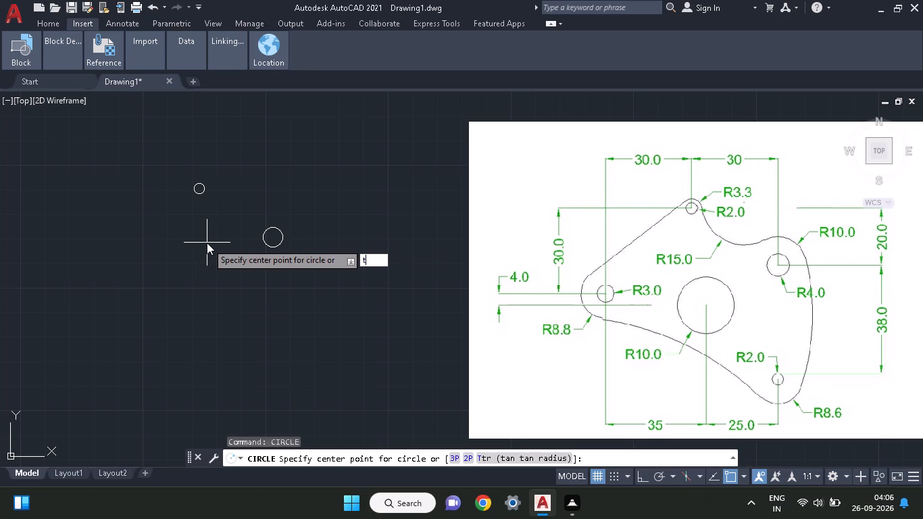
pyautogui.press('k')
pyautogui.press('space')
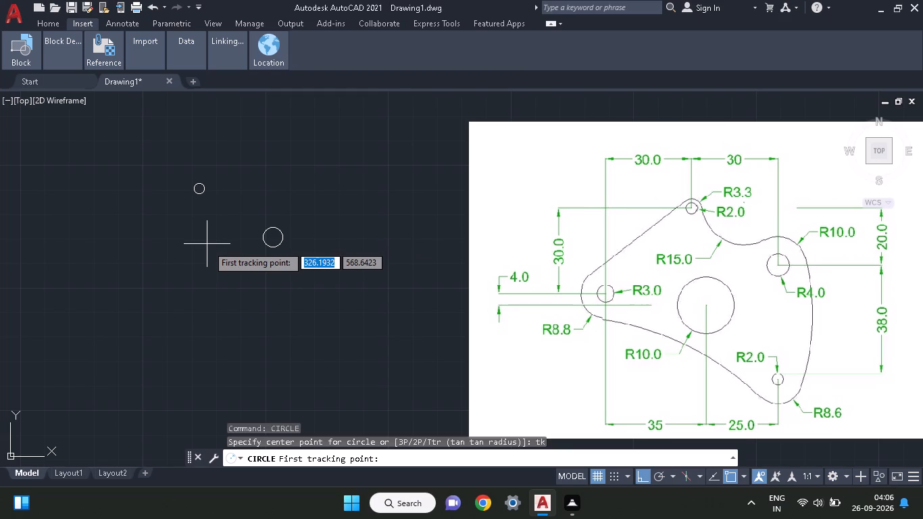
pyautogui.click(199, 185)
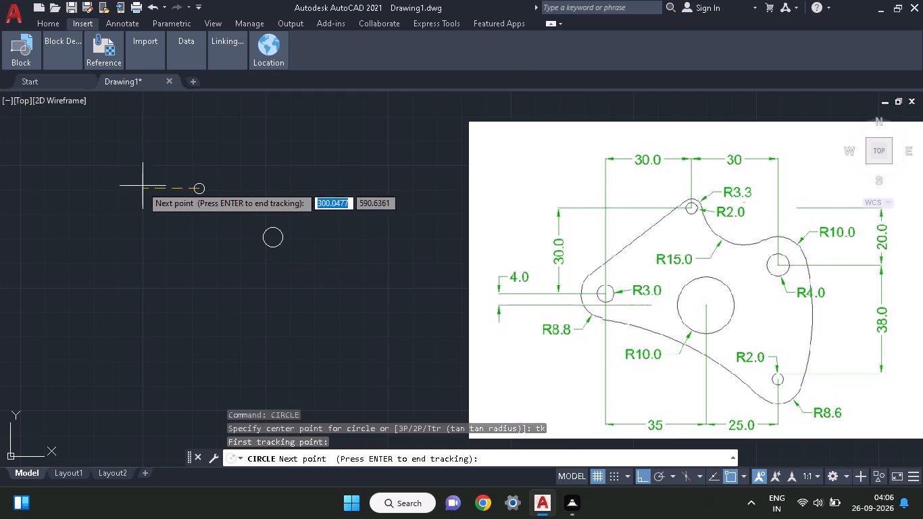
pyautogui.write('30')
pyautogui.press('Return')
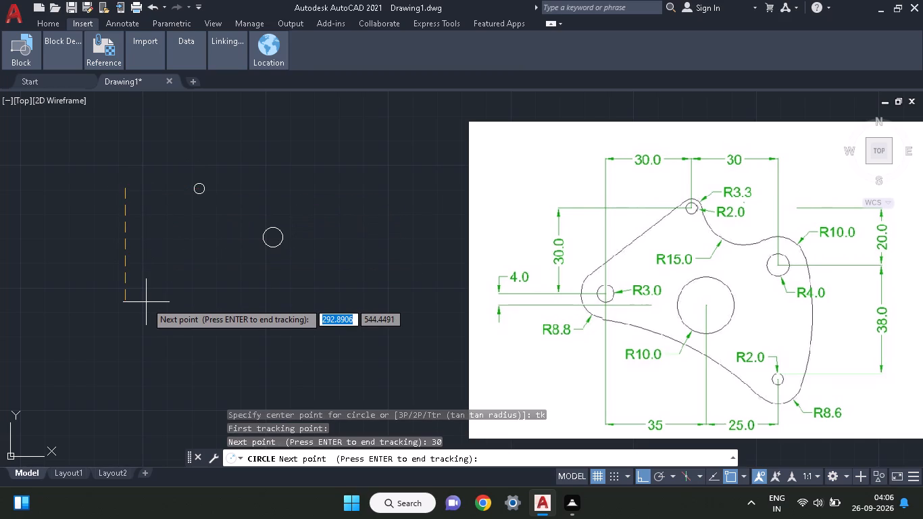
pyautogui.press('3')
pyautogui.press('0')
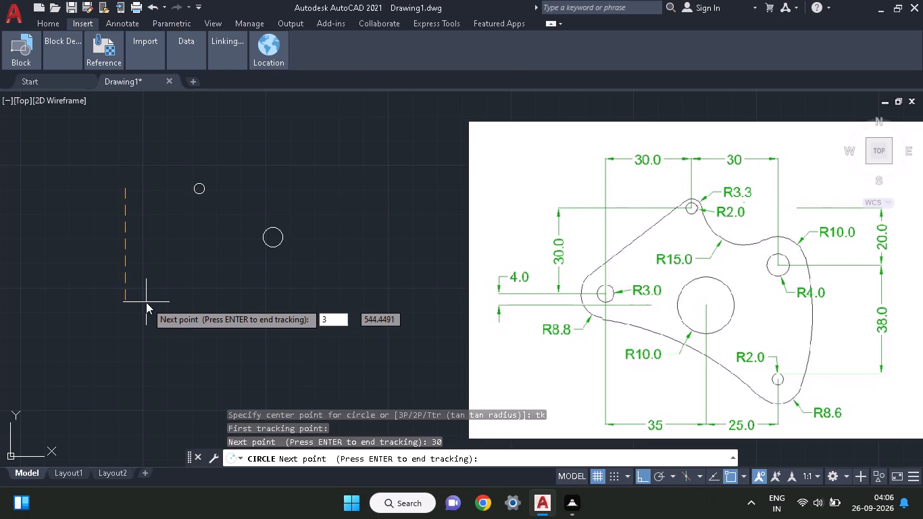
pyautogui.press('Return')
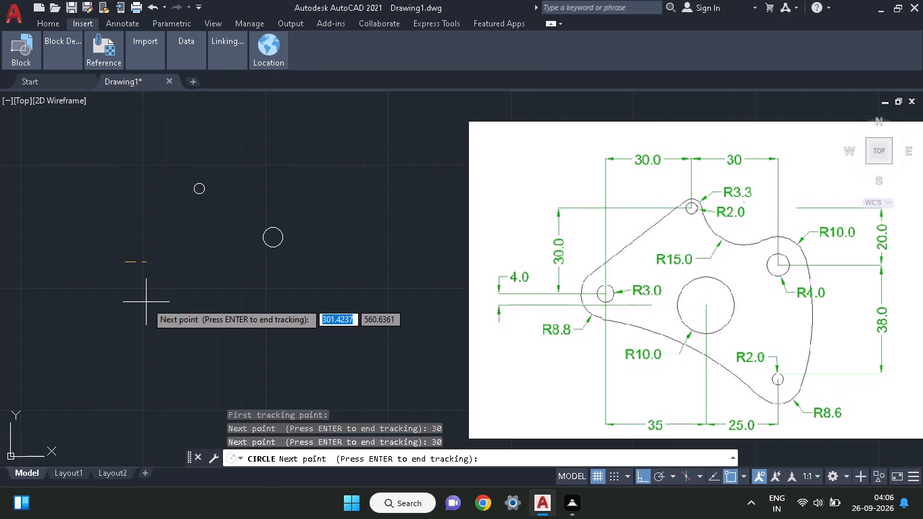
pyautogui.press('Return')
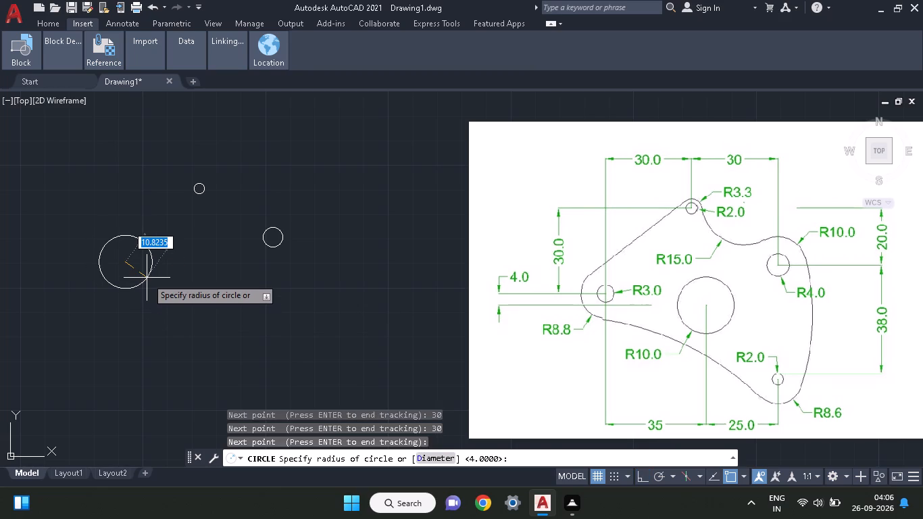
pyautogui.press('3')
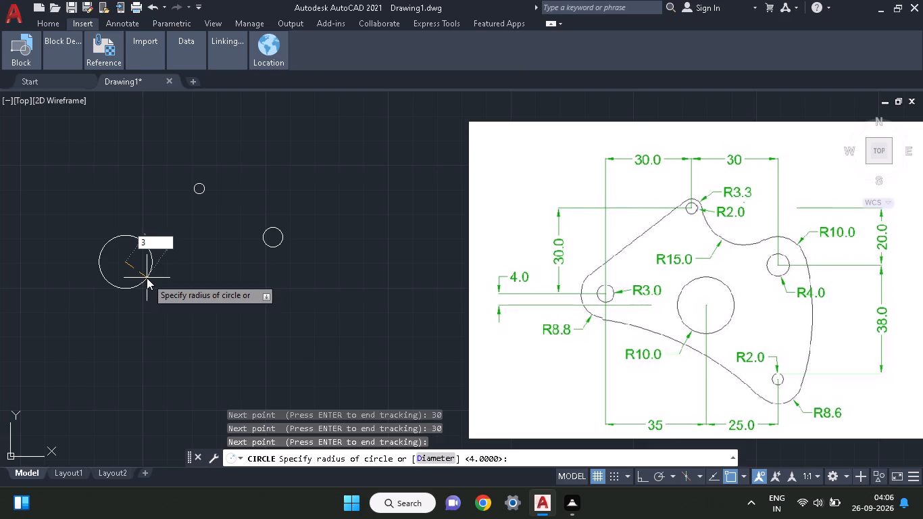
pyautogui.press('Return')
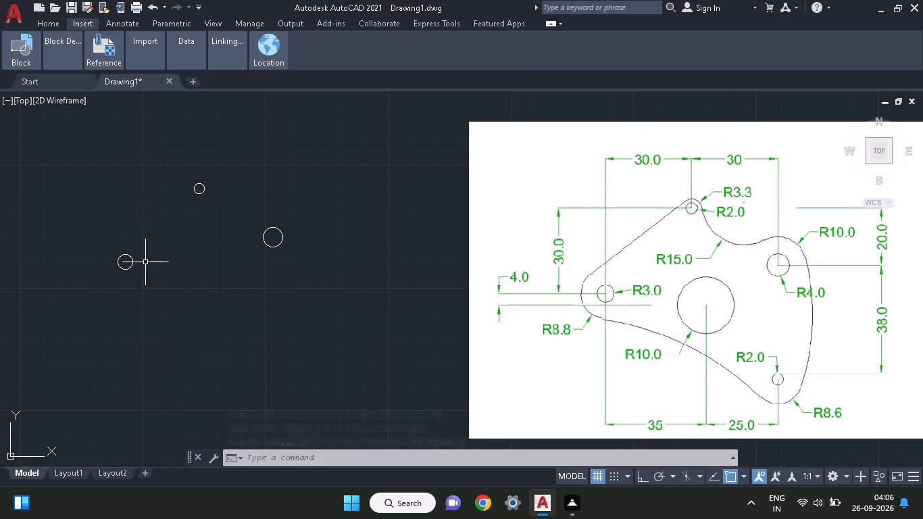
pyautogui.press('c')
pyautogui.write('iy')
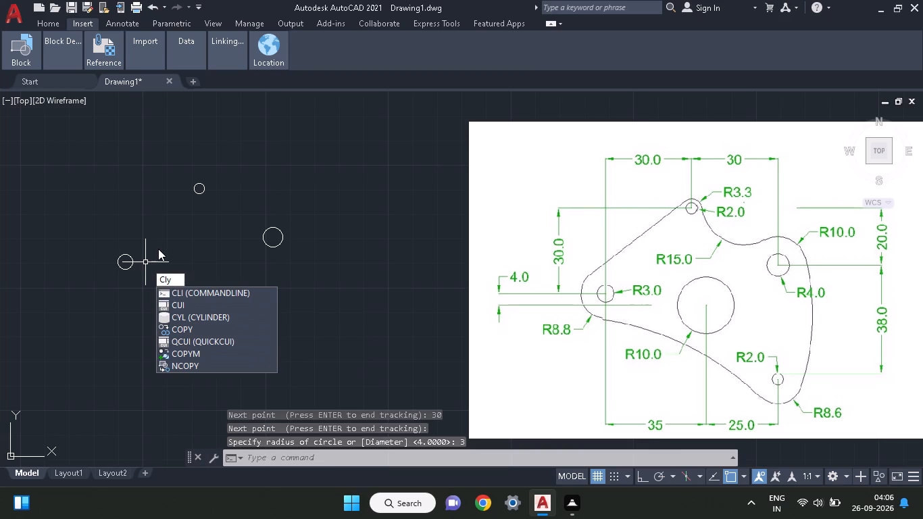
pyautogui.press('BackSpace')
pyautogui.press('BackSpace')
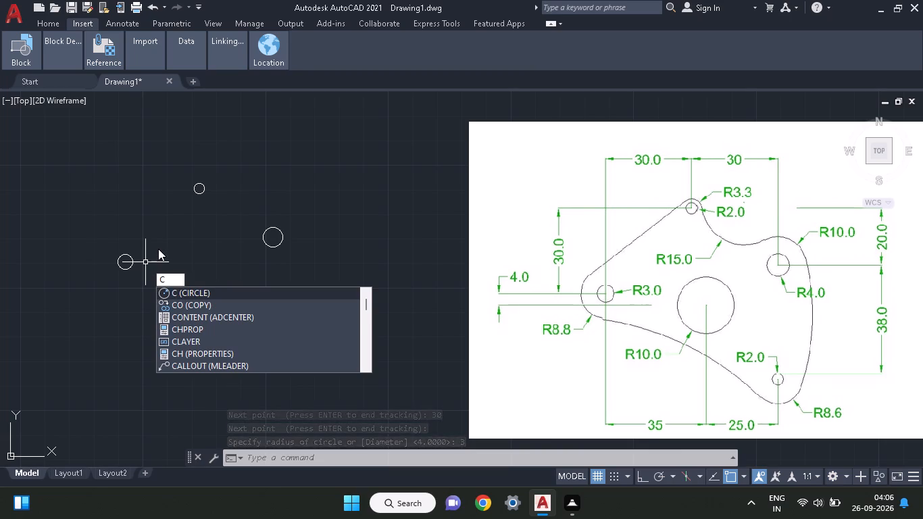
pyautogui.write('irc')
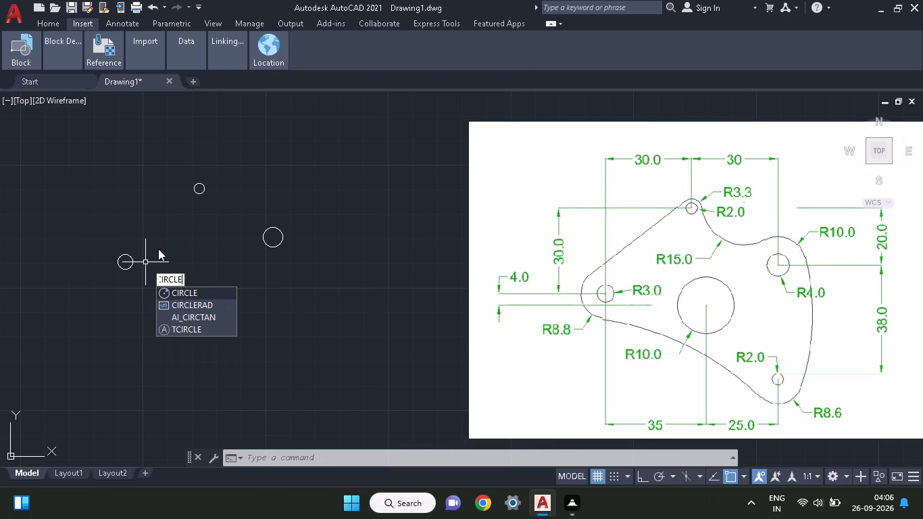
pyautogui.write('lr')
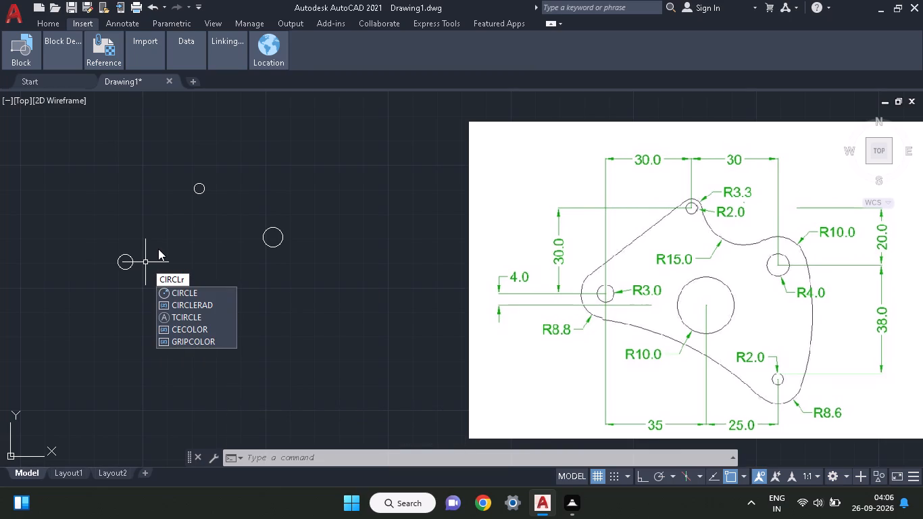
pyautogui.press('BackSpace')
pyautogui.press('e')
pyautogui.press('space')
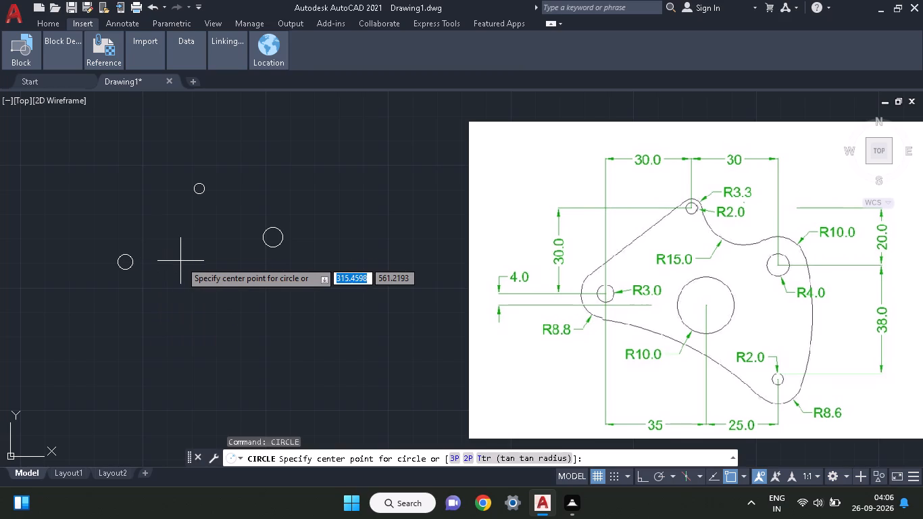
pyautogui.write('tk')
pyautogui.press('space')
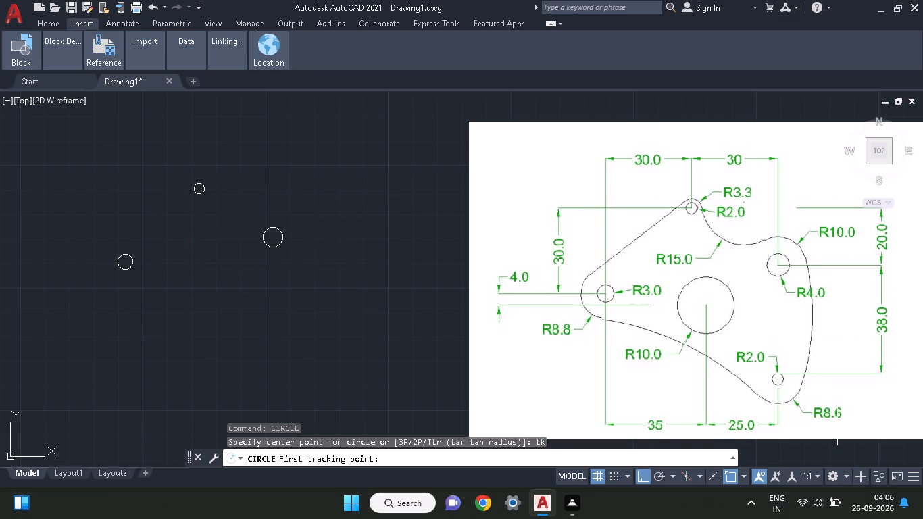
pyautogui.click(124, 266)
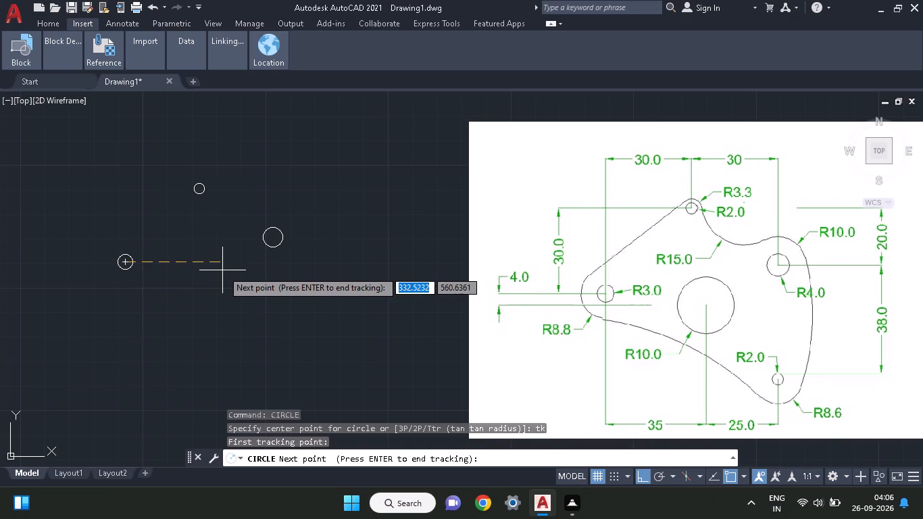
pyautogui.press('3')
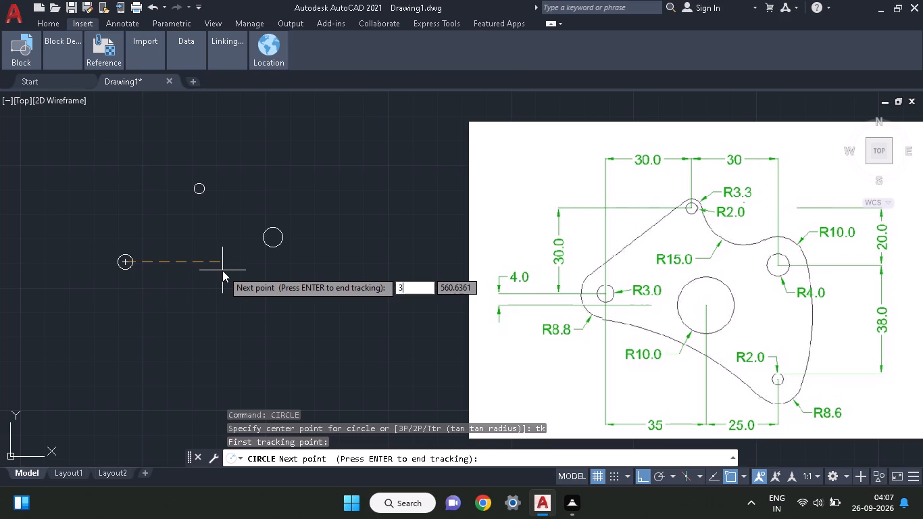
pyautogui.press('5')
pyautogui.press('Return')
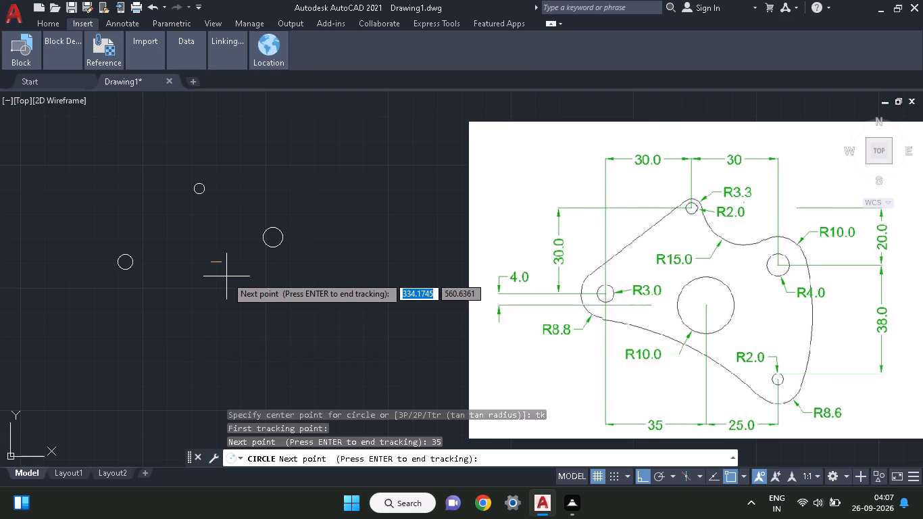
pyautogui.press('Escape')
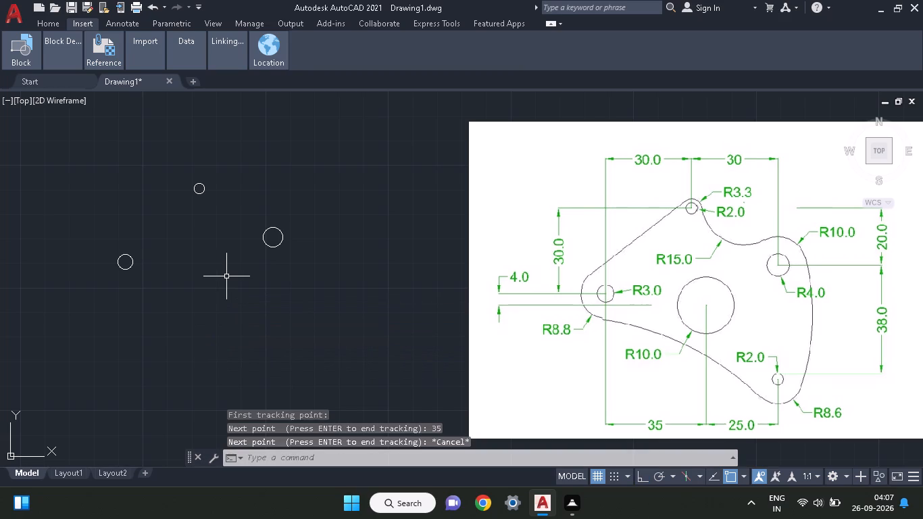
# Draw a radius 2 circle centred, by tracking, 38 directly below the radius 4 circle's centre.
pyautogui.write('circ')
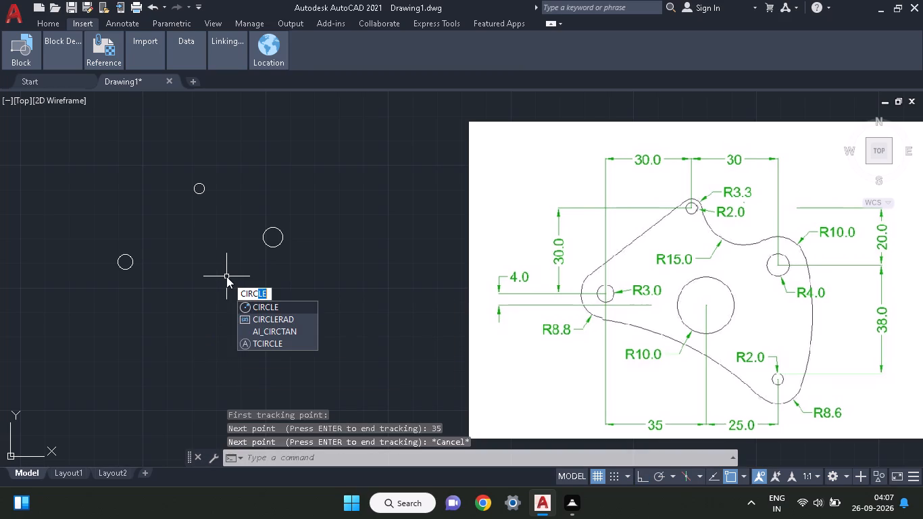
pyautogui.write('lr')
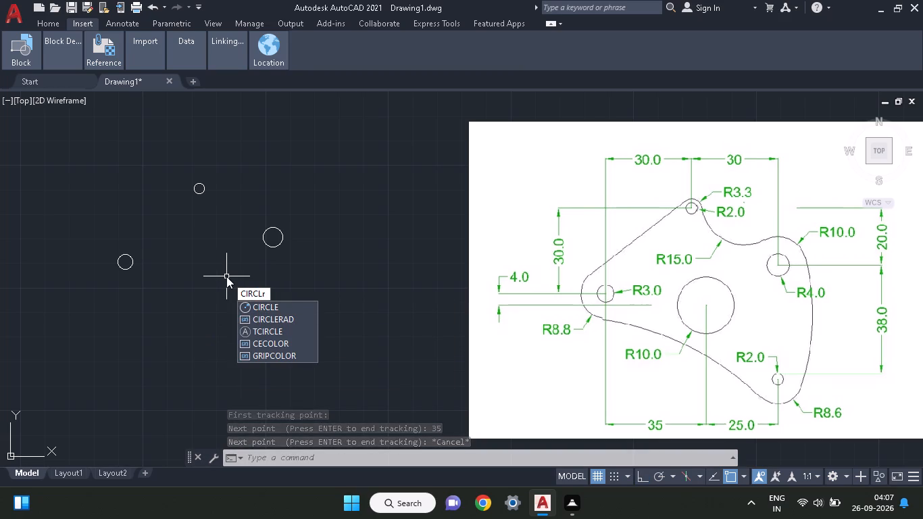
pyautogui.press('=')
pyautogui.press('BackSpace')
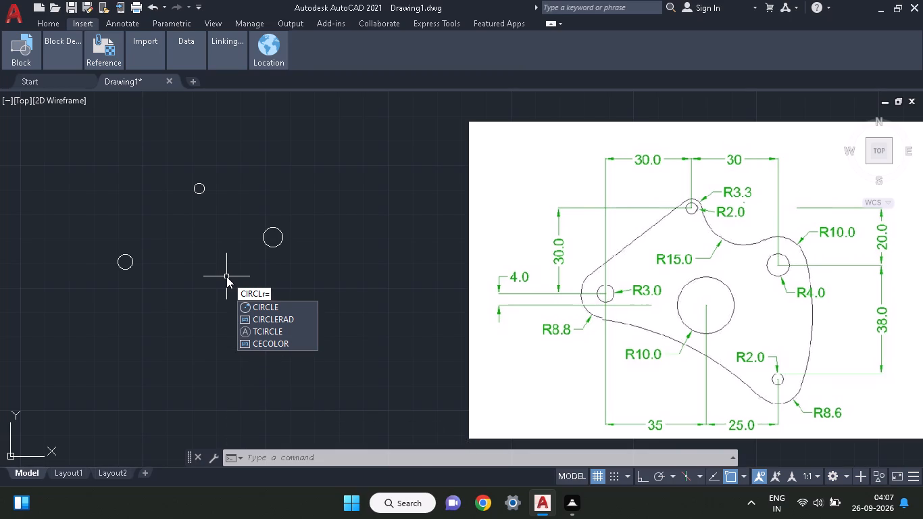
pyautogui.press('BackSpace')
pyautogui.press('e')
pyautogui.press('space')
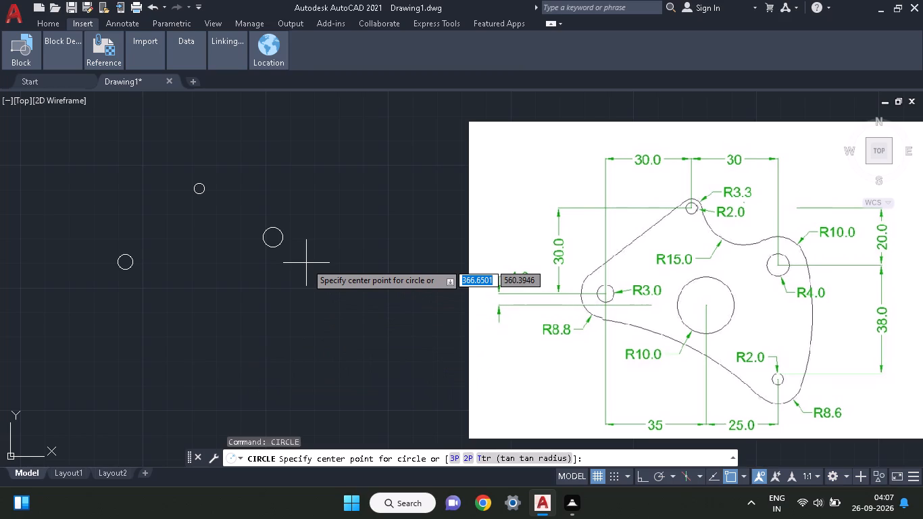
pyautogui.press('t')
pyautogui.press('j')
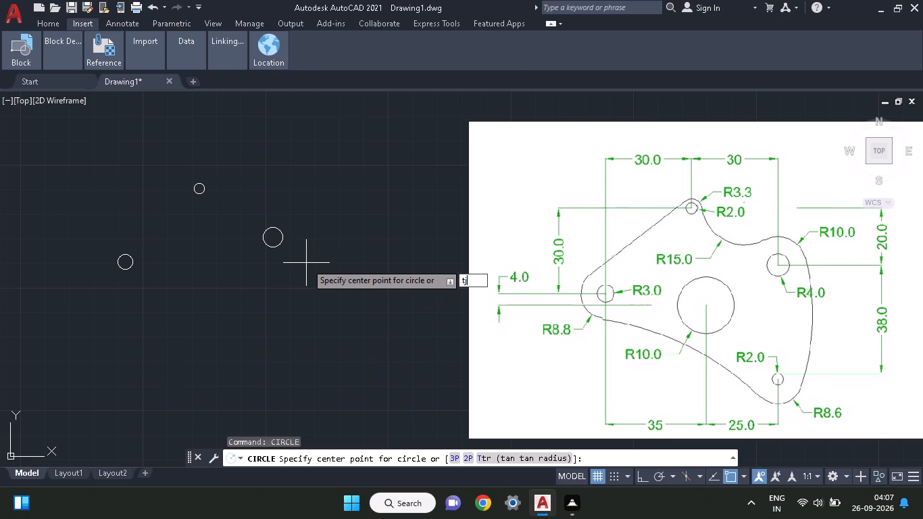
pyautogui.write('=]]')
pyautogui.press('BackSpace')
pyautogui.press('BackSpace')
pyautogui.press('BackSpace')
pyautogui.press('BackSpace')
pyautogui.press('l')
pyautogui.press('BackSpace')
pyautogui.write('k')
pyautogui.press('space')
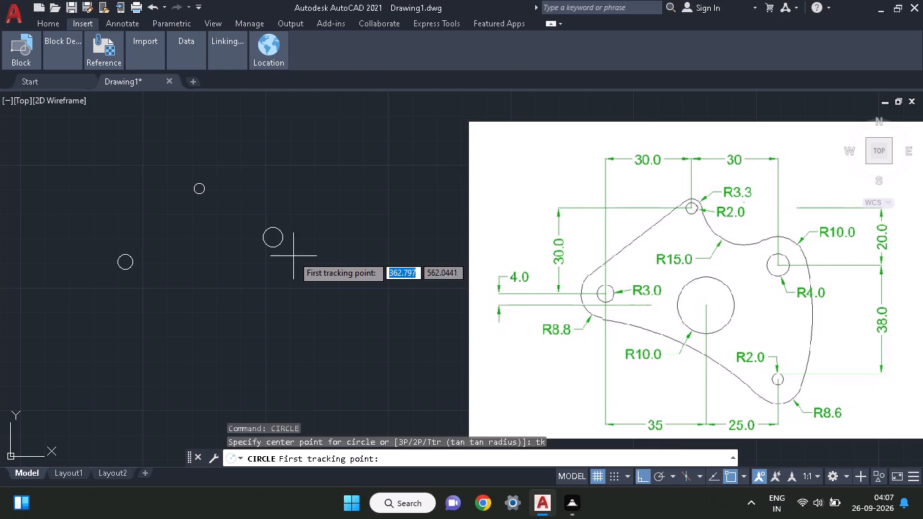
pyautogui.doubleClick(274, 237)
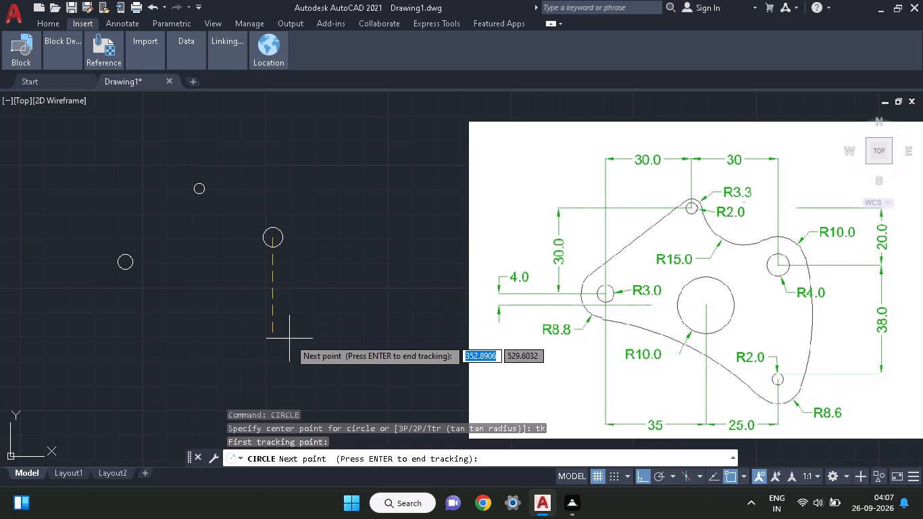
pyautogui.press('3')
pyautogui.press('8')
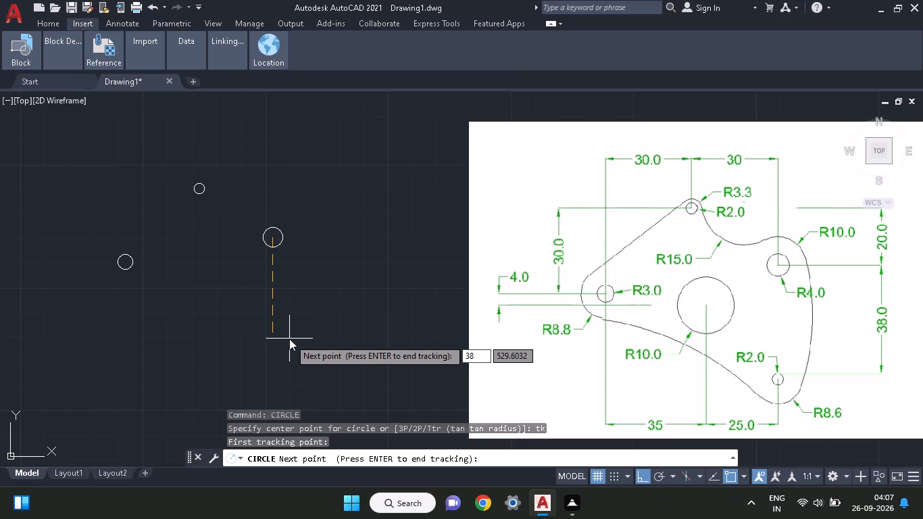
pyautogui.press('Return')
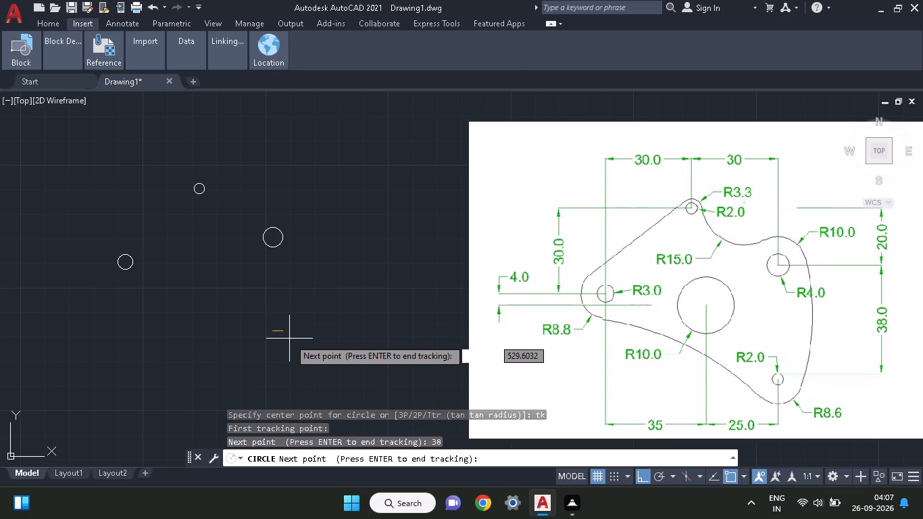
pyautogui.press('Return')
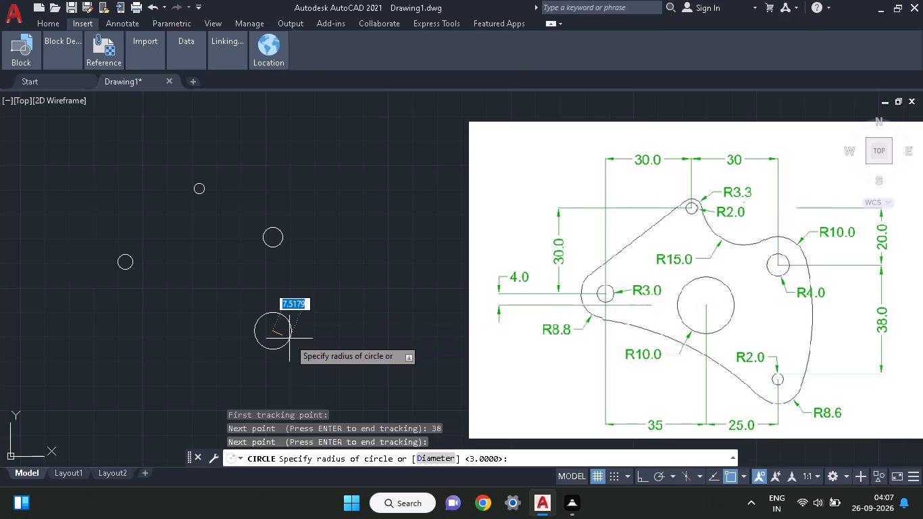
pyautogui.press('2')
pyautogui.press('Return')
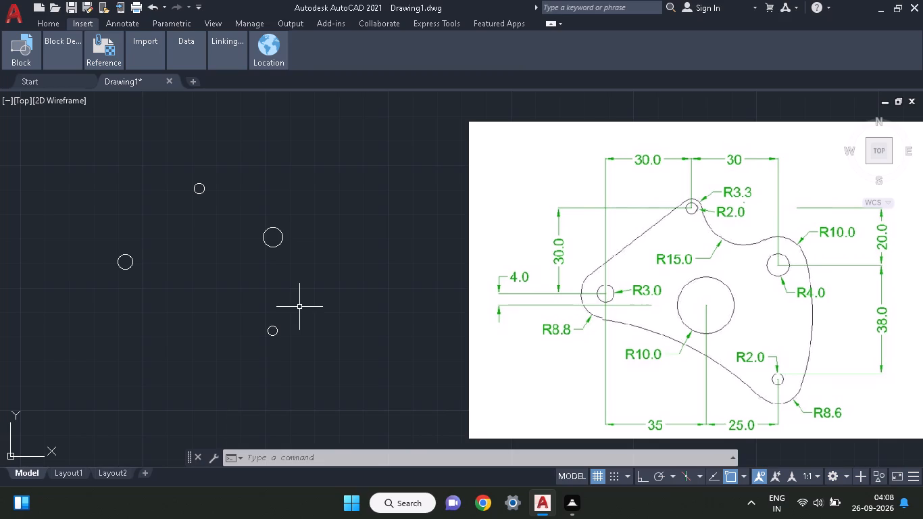
# Draw a radius 3.3 circle concentric with the plate's top radius 2 hole.
pyautogui.press('v')
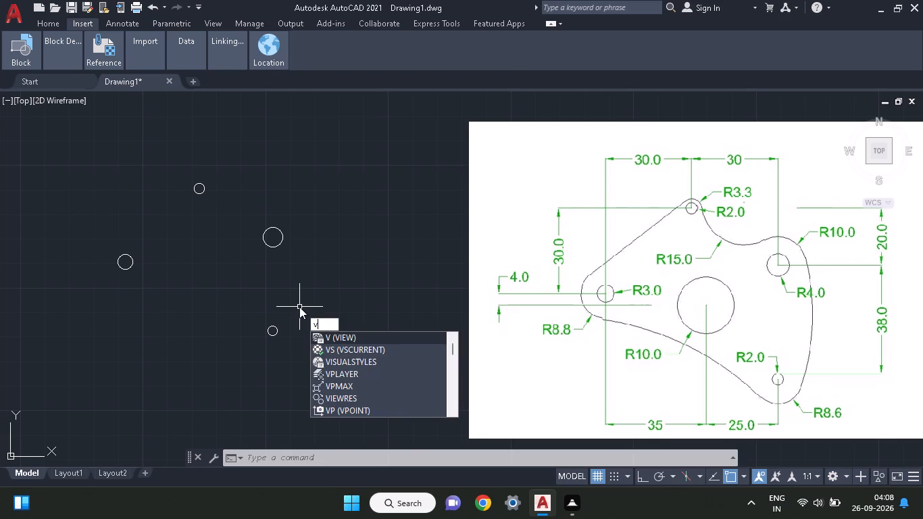
pyautogui.press('BackSpace')
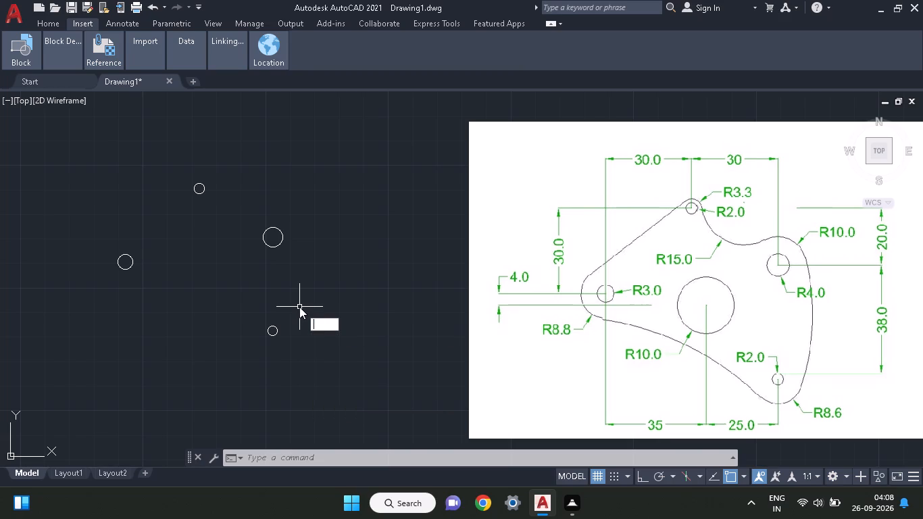
pyautogui.write('circk')
pyautogui.press('=')
pyautogui.press('BackSpace')
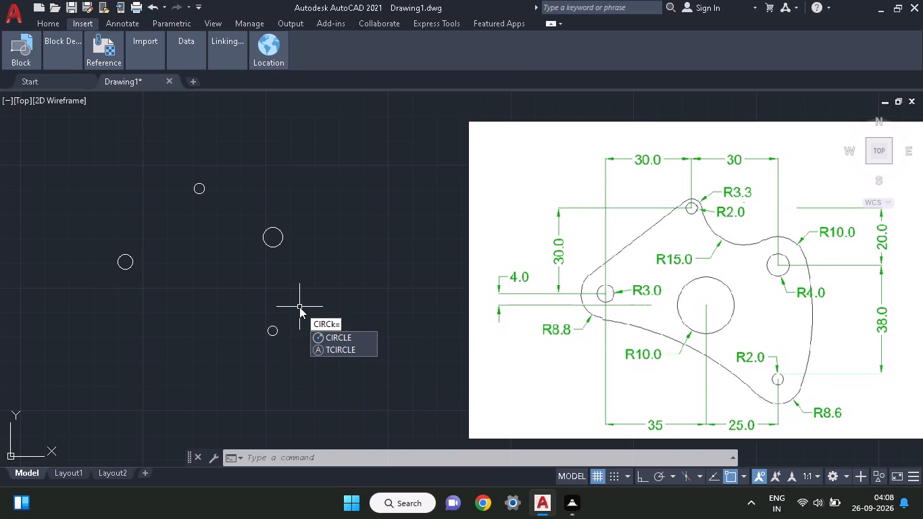
pyautogui.press('BackSpace')
pyautogui.write('le')
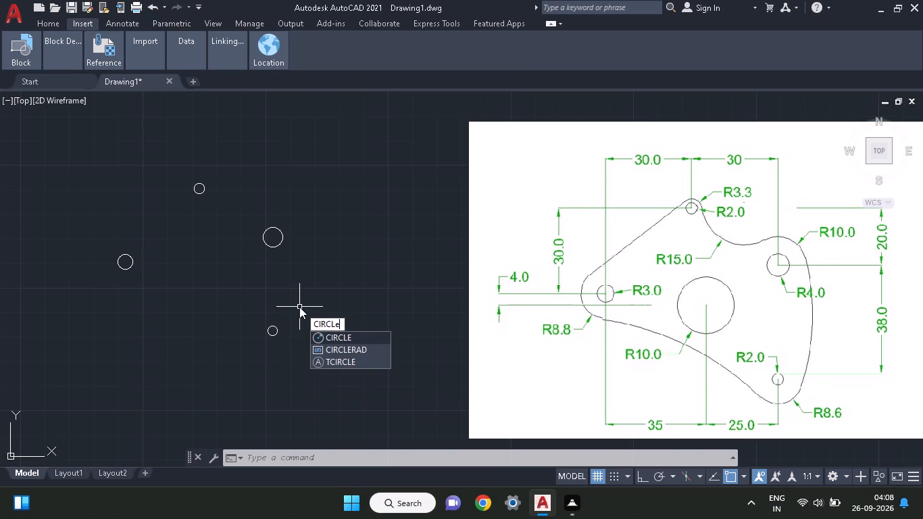
pyautogui.press('space')
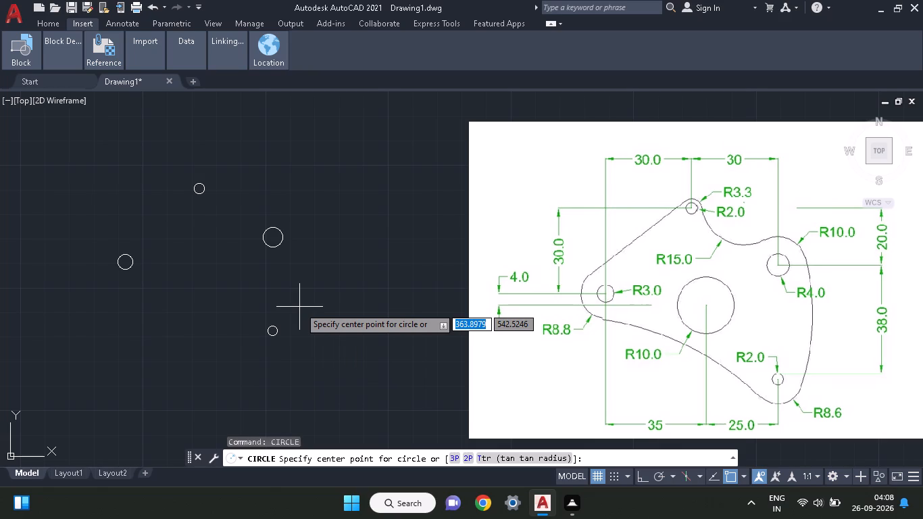
pyautogui.doubleClick(197, 192)
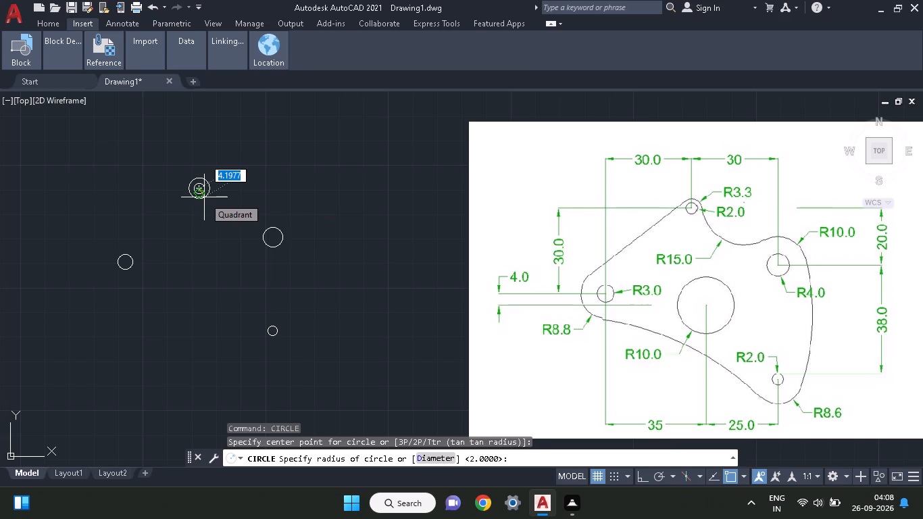
pyautogui.press('3')
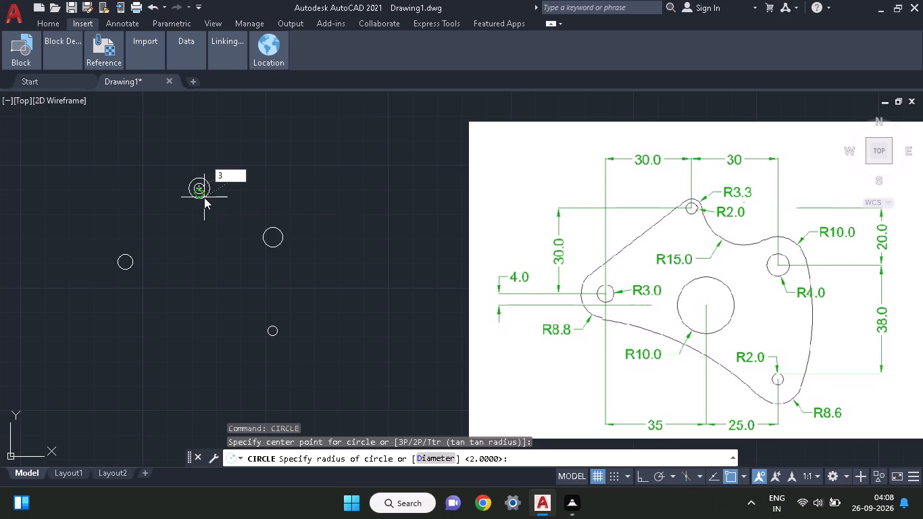
pyautogui.write('.3')
pyautogui.press('Return')
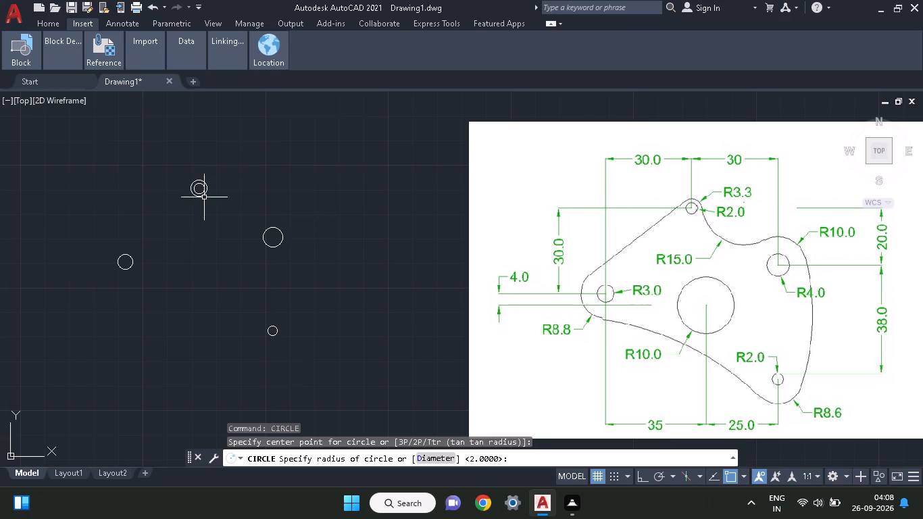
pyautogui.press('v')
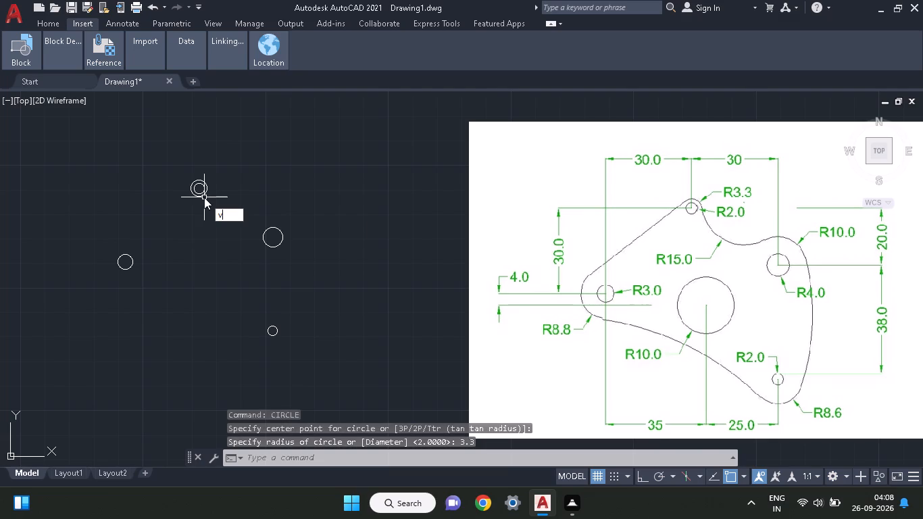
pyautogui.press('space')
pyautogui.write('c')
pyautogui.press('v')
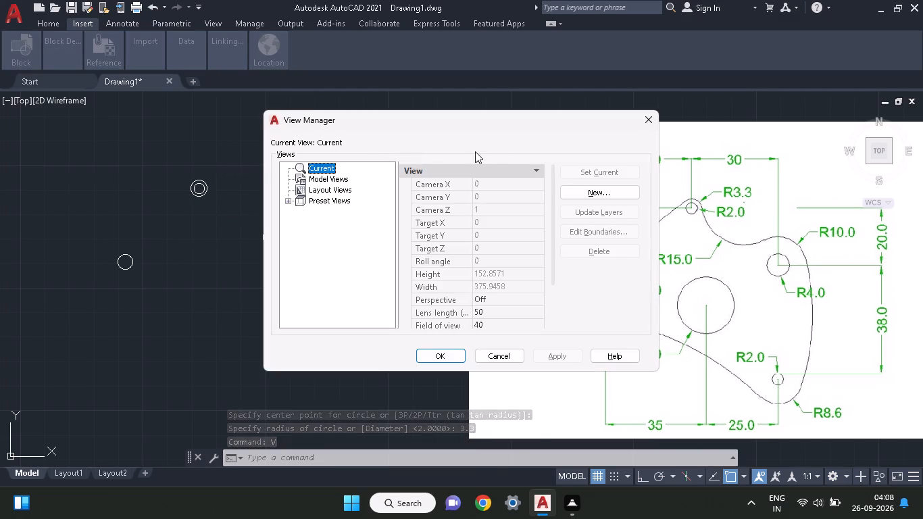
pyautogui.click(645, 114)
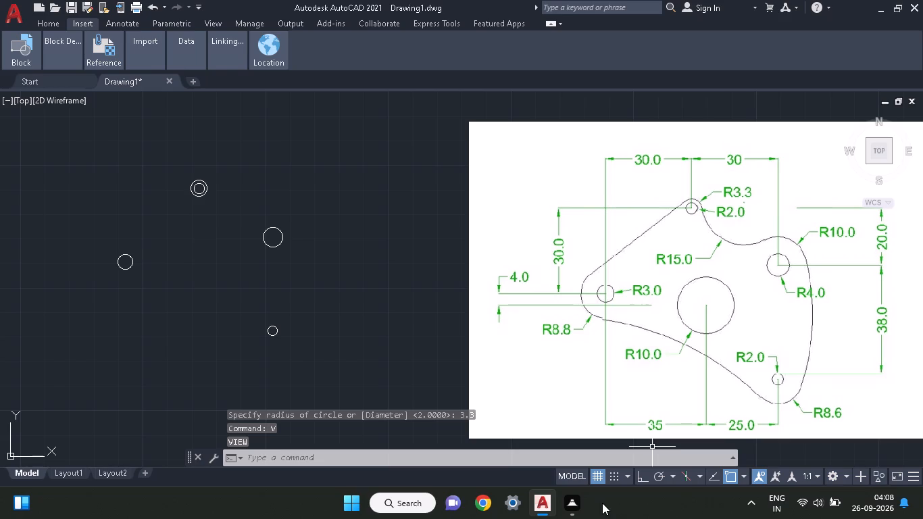
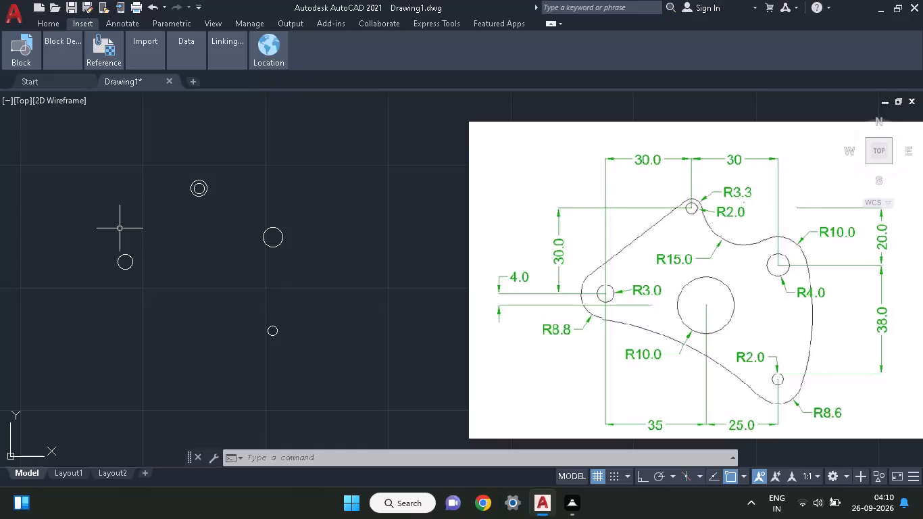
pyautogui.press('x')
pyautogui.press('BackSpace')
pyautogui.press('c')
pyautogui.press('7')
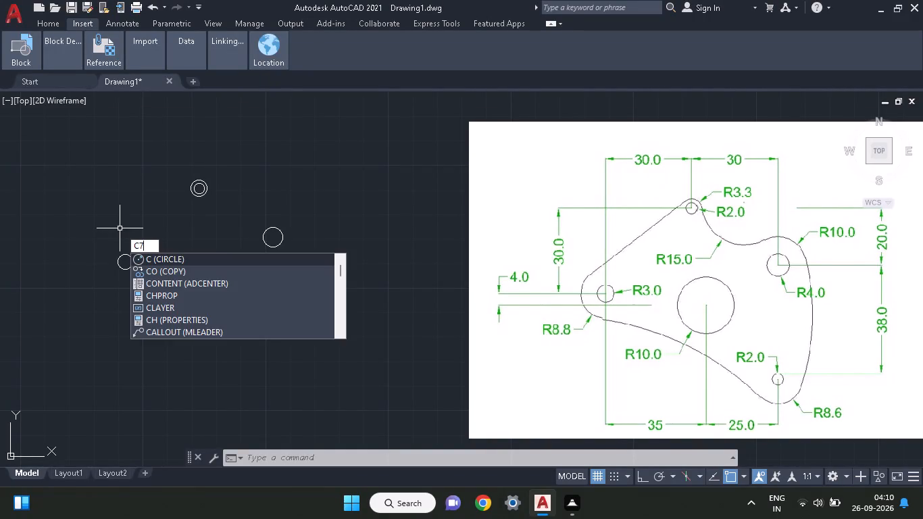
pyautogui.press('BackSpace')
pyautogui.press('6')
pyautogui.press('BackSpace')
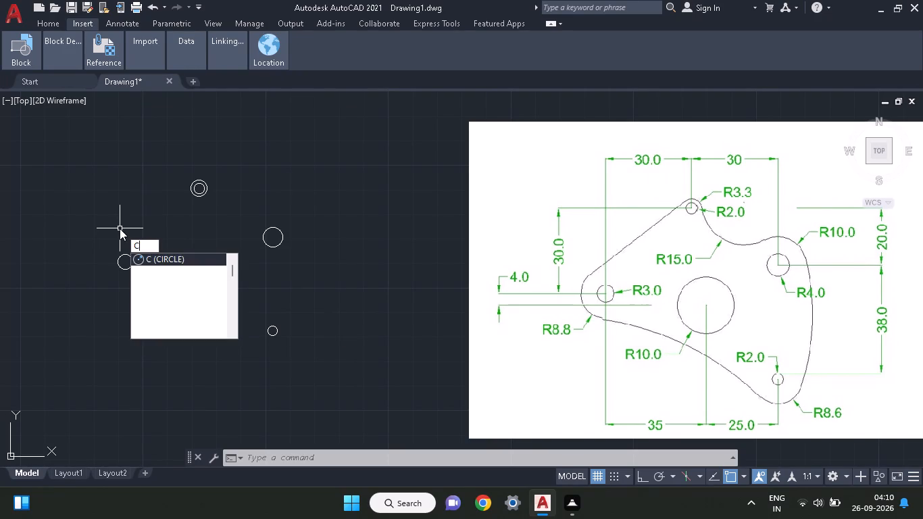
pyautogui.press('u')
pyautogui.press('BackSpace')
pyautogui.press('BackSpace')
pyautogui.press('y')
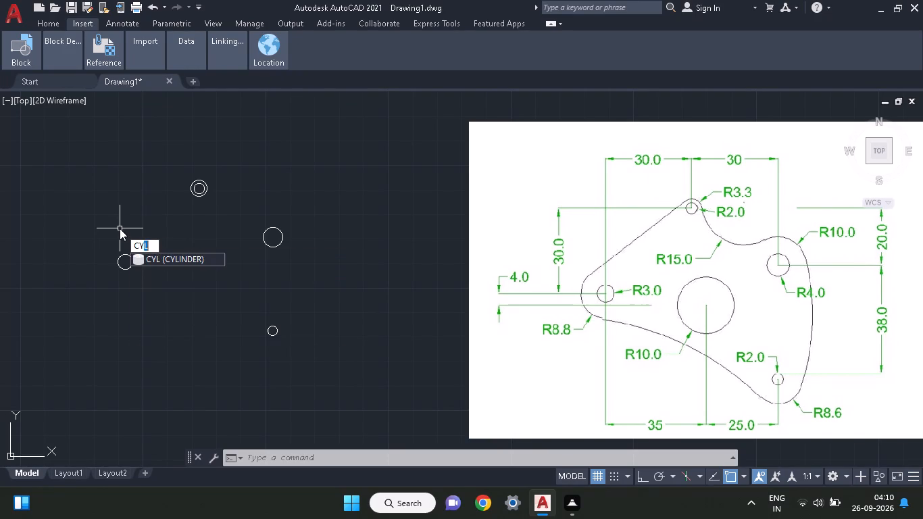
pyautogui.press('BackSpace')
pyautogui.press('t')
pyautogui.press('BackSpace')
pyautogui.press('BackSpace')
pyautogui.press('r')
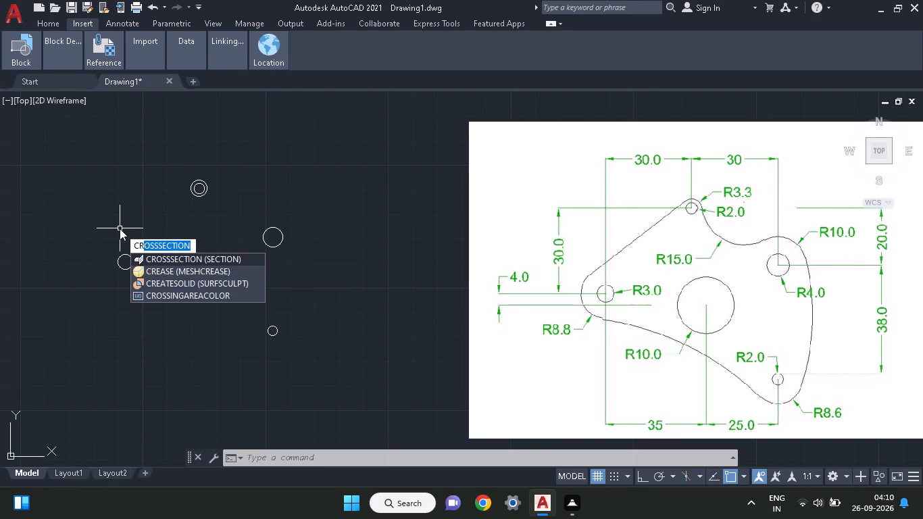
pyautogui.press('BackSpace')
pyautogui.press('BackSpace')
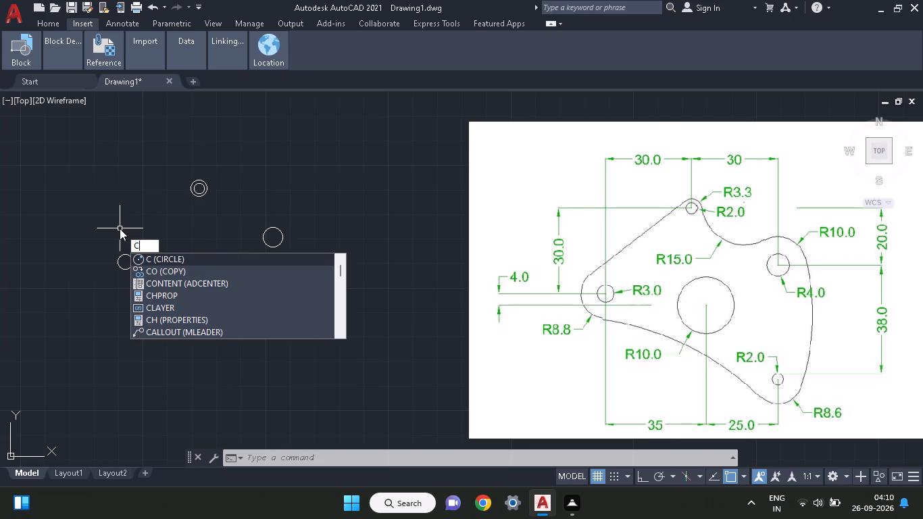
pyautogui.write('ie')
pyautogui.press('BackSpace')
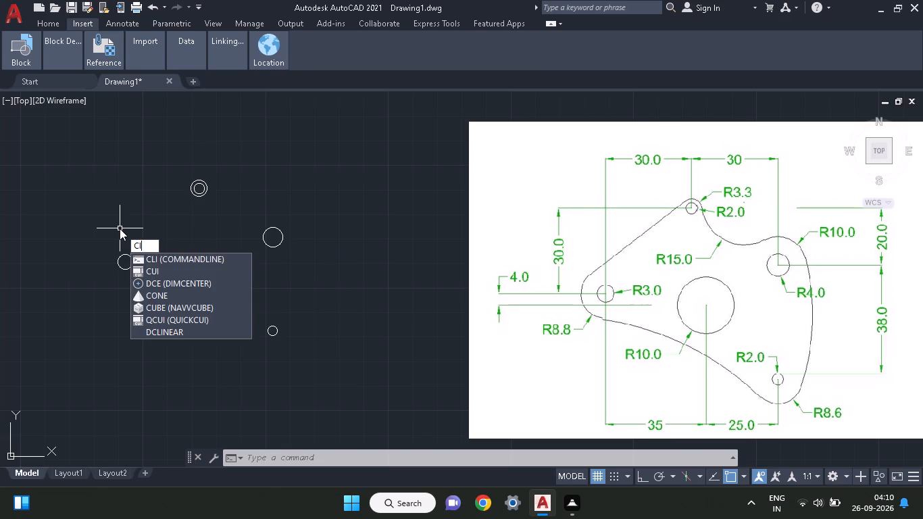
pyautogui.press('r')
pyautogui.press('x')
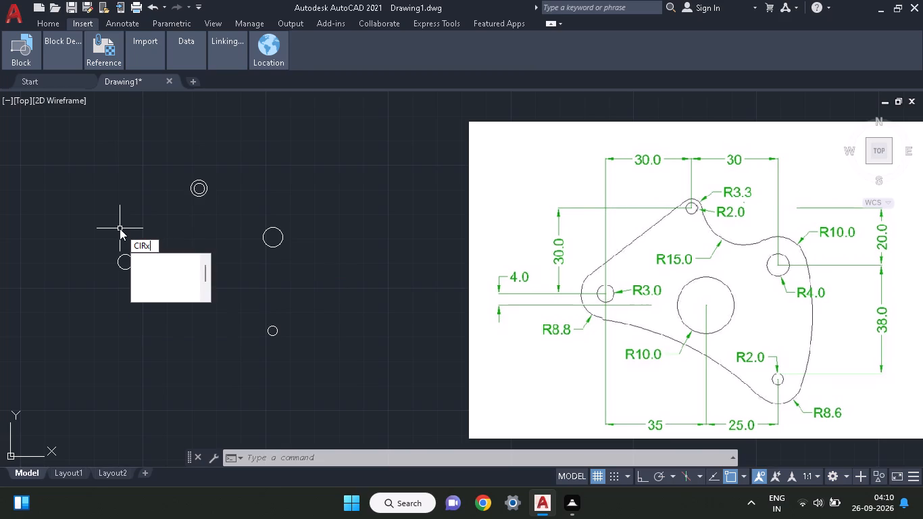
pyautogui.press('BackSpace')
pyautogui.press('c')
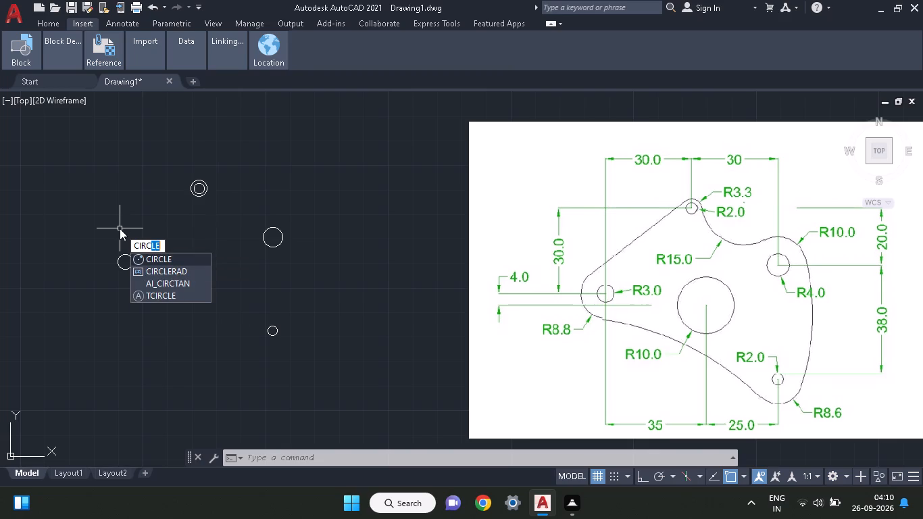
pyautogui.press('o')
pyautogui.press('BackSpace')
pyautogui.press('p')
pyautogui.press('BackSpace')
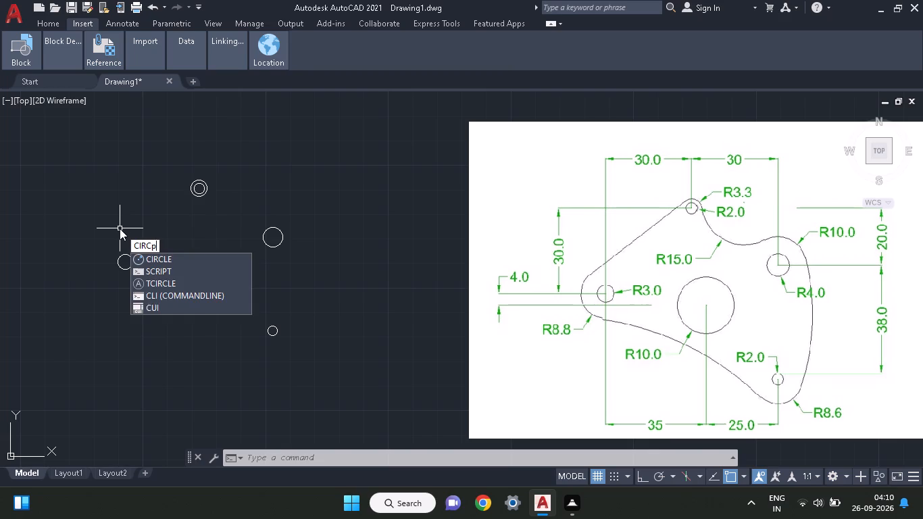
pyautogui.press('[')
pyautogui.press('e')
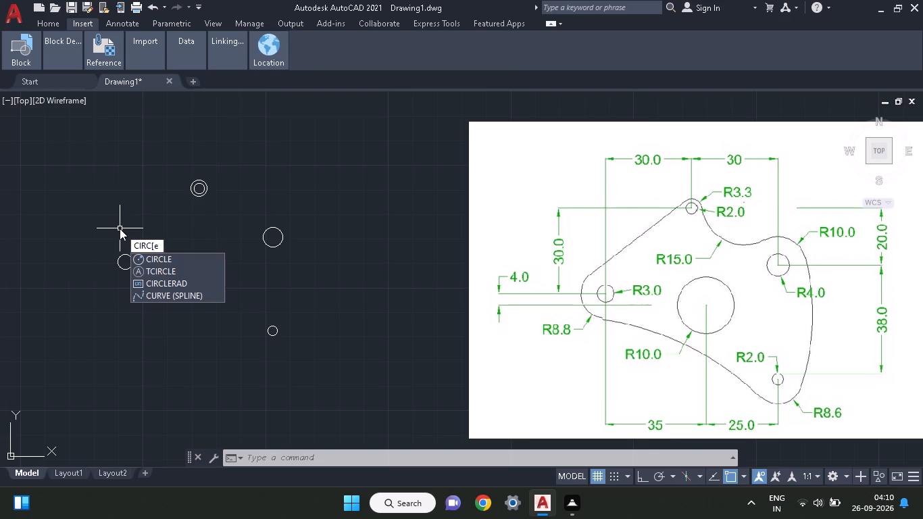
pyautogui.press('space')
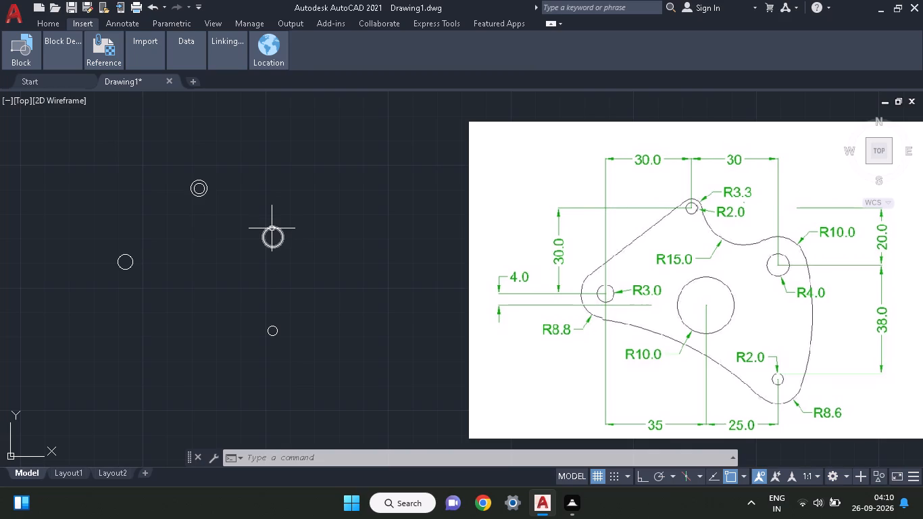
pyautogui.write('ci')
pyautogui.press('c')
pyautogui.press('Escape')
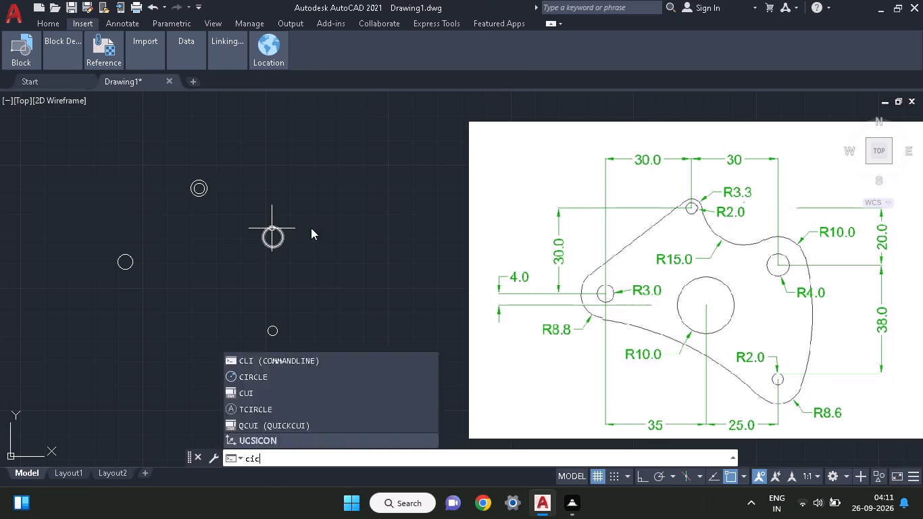
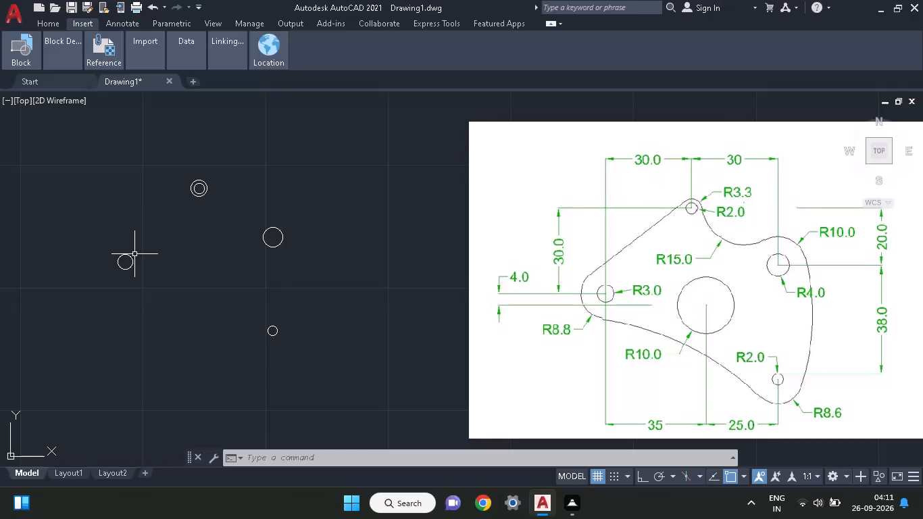
# Draw a circle of radius 8.8 concentric with the leftmost R3.0 hole.
pyautogui.press('x')
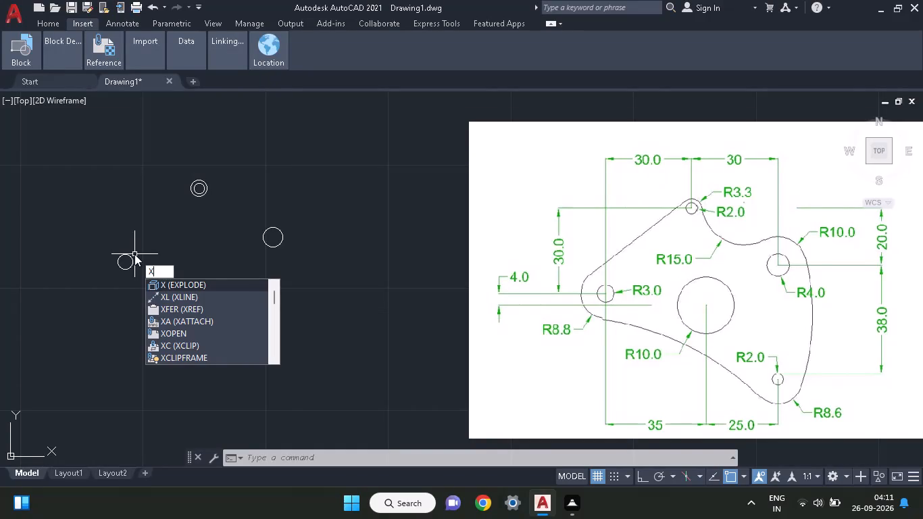
pyautogui.press('BackSpace')
pyautogui.press('c')
pyautogui.write('ir')
pyautogui.press('c')
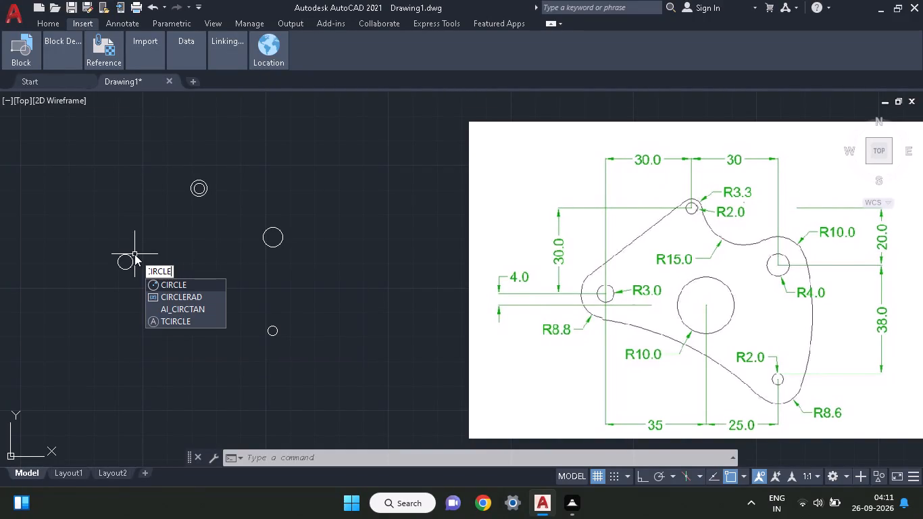
pyautogui.press('k')
pyautogui.press('BackSpace')
pyautogui.write('le')
pyautogui.press('space')
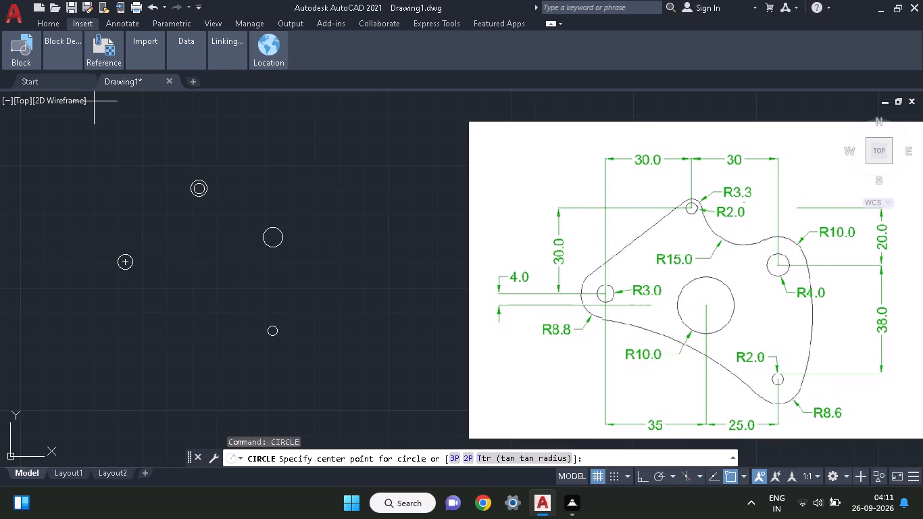
pyautogui.click(125, 262)
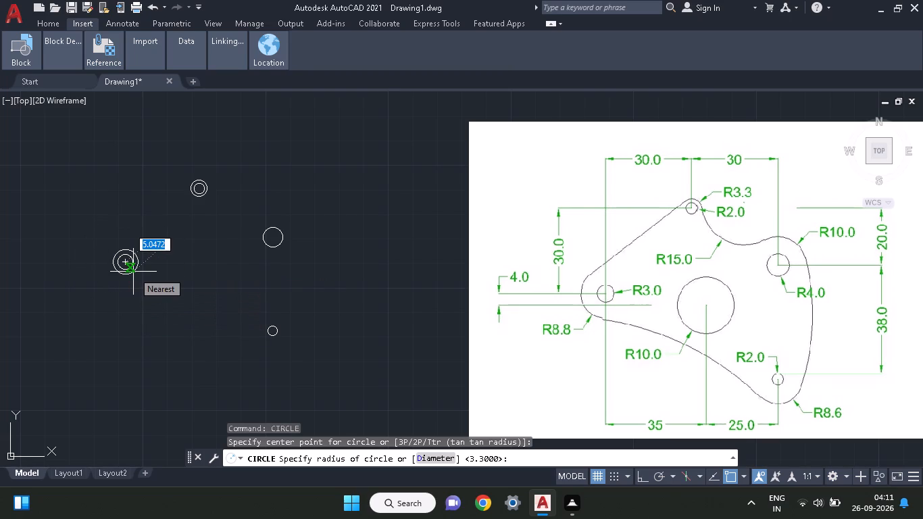
pyautogui.press('8')
pyautogui.press('3')
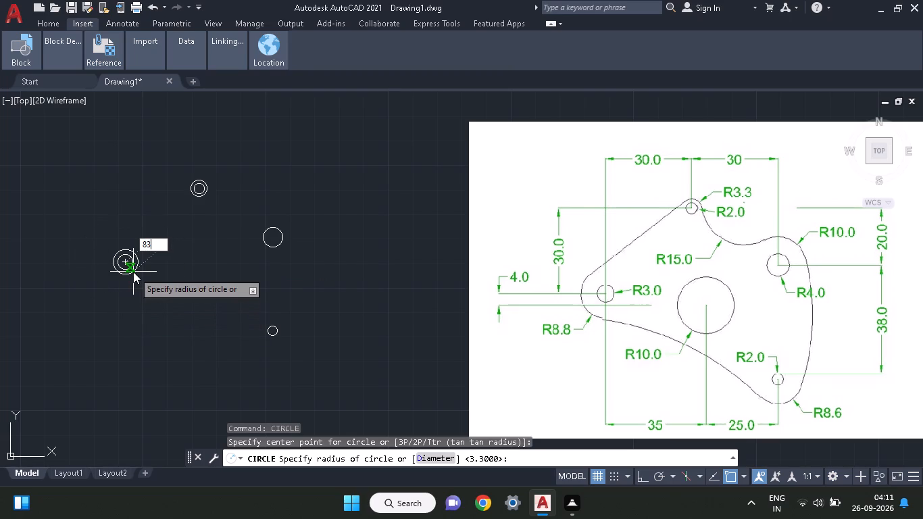
pyautogui.press('BackSpace')
pyautogui.write('.8')
pyautogui.press('Return')
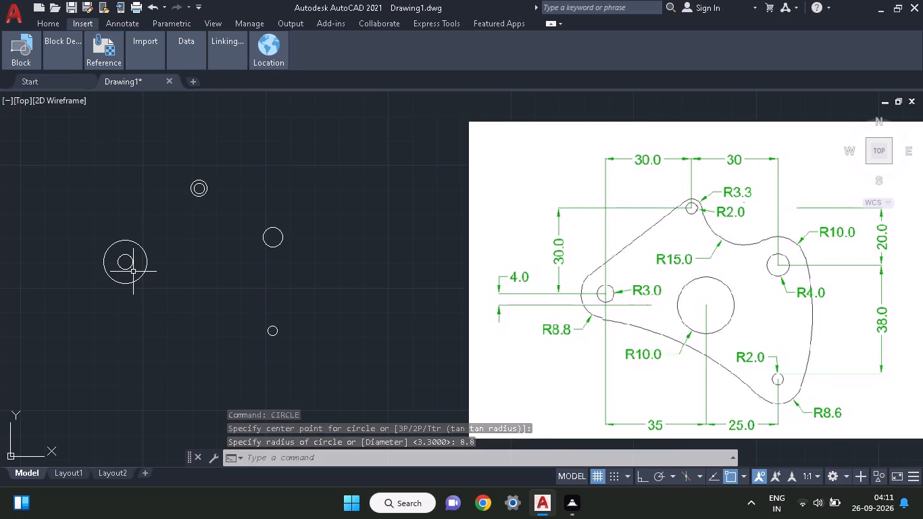
# Draw a circle of radius 10 concentric with the R4.0 hole on the plate's upper right.
pyautogui.press('c')
pyautogui.press('o')
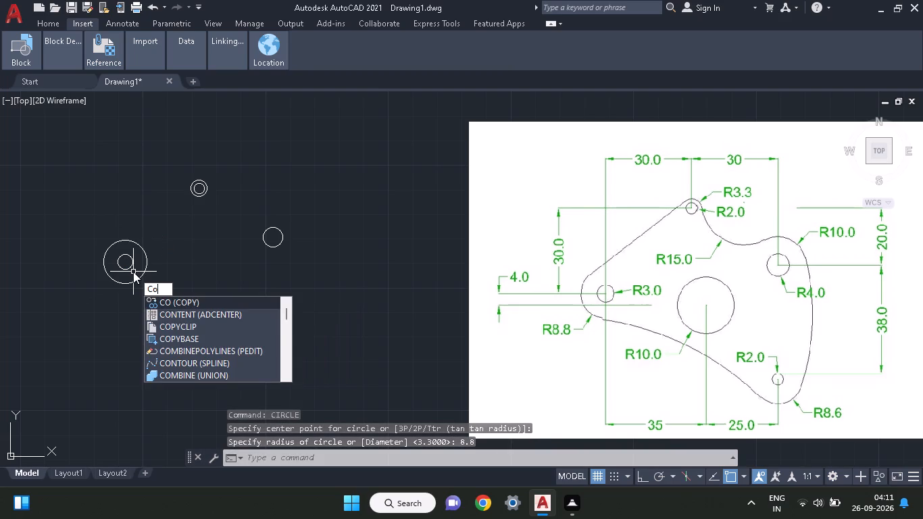
pyautogui.press('BackSpace')
pyautogui.press('BackSpace')
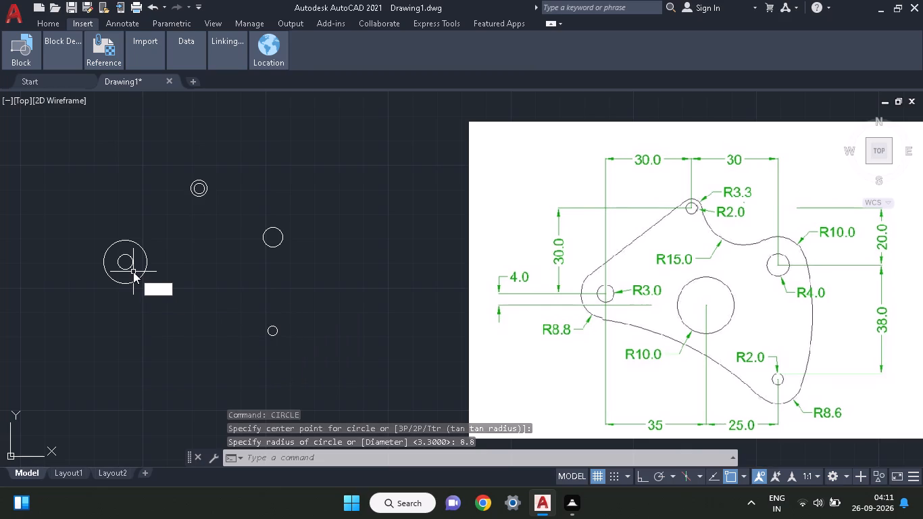
pyautogui.press('c')
pyautogui.press('o')
pyautogui.press('BackSpace')
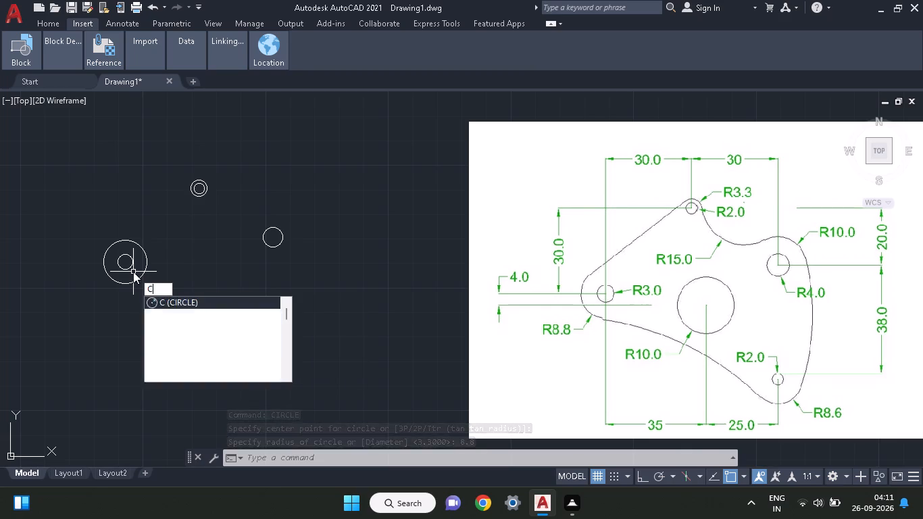
pyautogui.press('p')
pyautogui.press('BackSpace')
pyautogui.press('[')
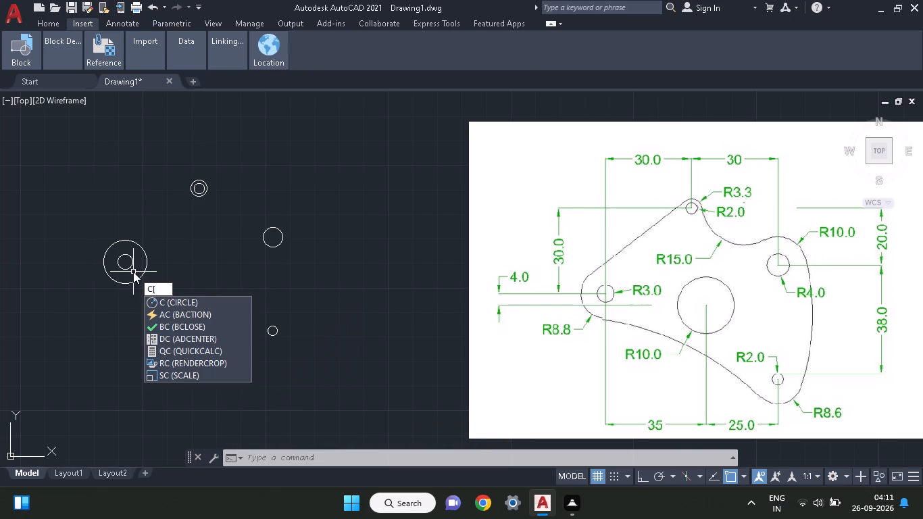
pyautogui.press('BackSpace')
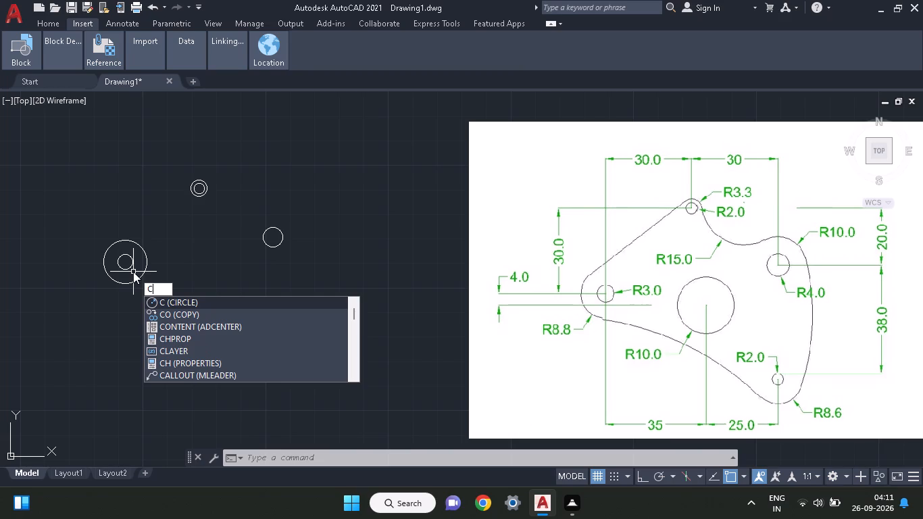
pyautogui.press('i')
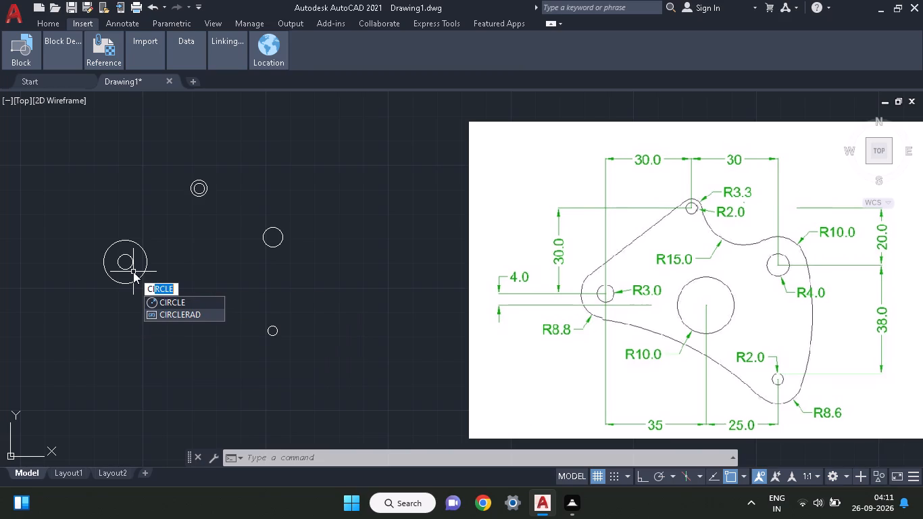
pyautogui.write('rc')
pyautogui.press('p')
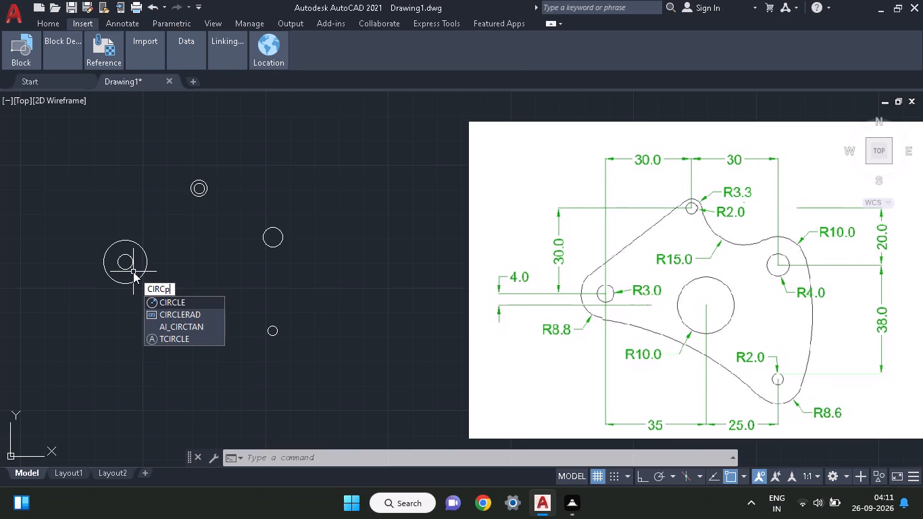
pyautogui.press('BackSpace')
pyautogui.press("'")
pyautogui.press('BackSpace')
pyautogui.press('o')
pyautogui.press('BackSpace')
pyautogui.press('p')
pyautogui.press('BackSpace')
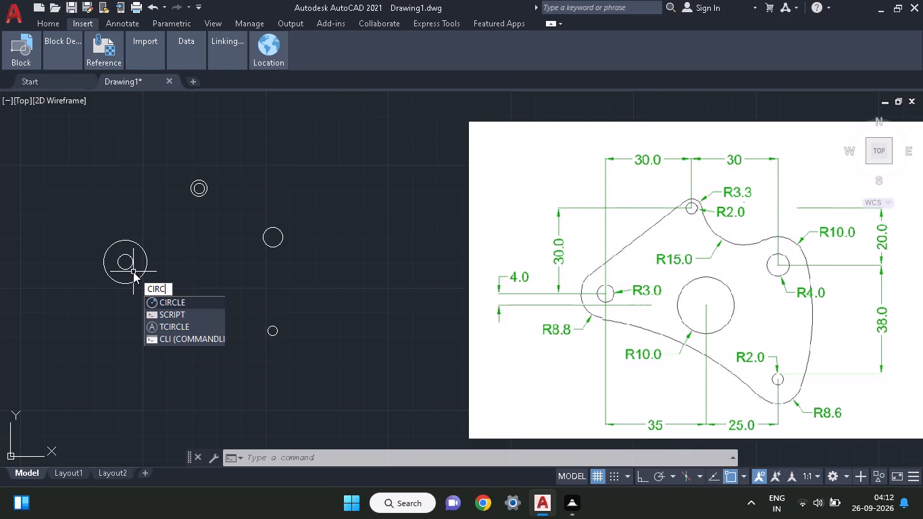
pyautogui.press('h')
pyautogui.press('BackSpace')
pyautogui.press('j')
pyautogui.press('BackSpace')
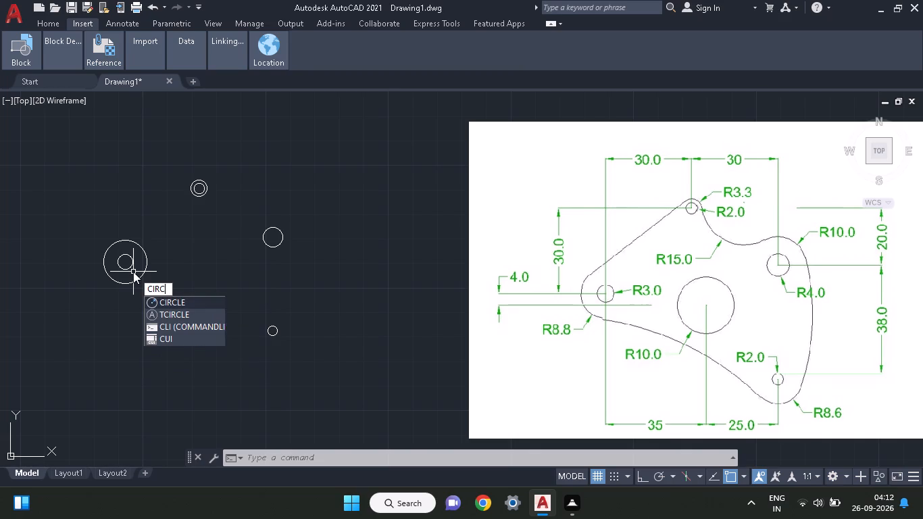
pyautogui.press('o')
pyautogui.press('BackSpace')
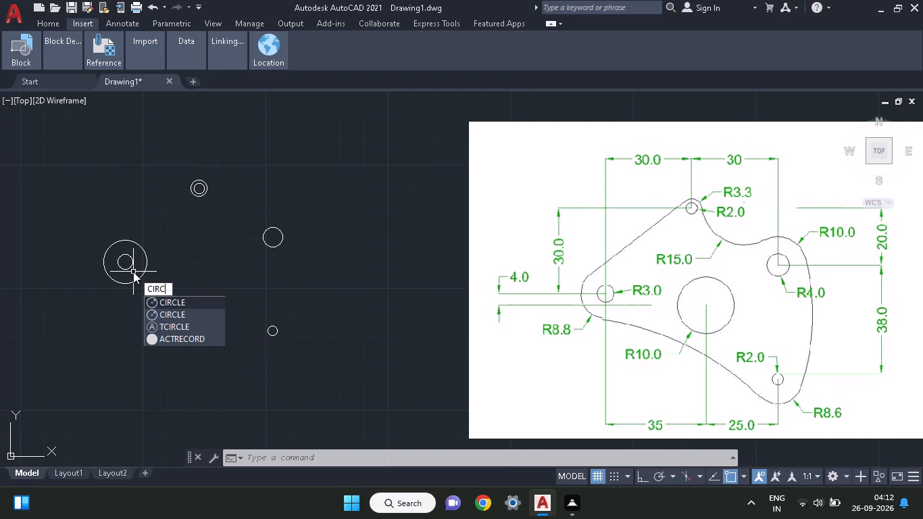
pyautogui.press('p')
pyautogui.press('BackSpace')
pyautogui.press('h')
pyautogui.press('BackSpace')
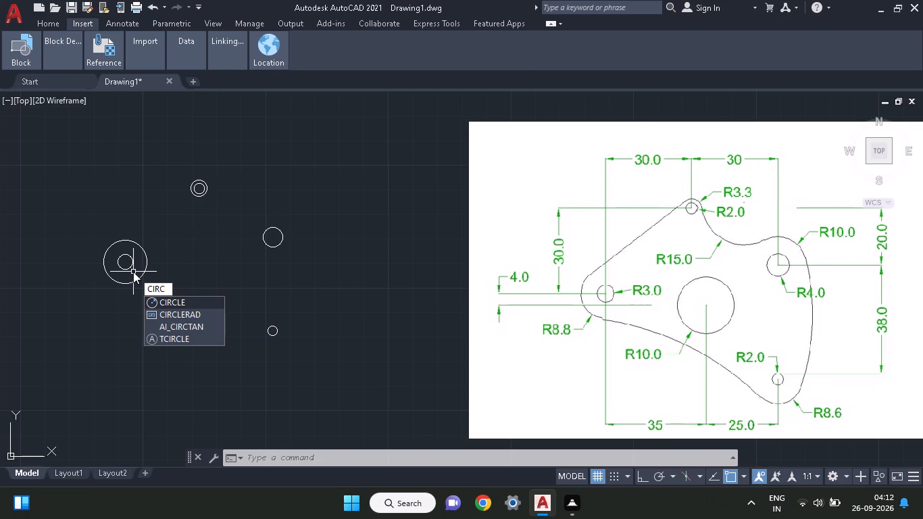
pyautogui.press('p')
pyautogui.press('BackSpace')
pyautogui.write('l3')
pyautogui.press('BackSpace')
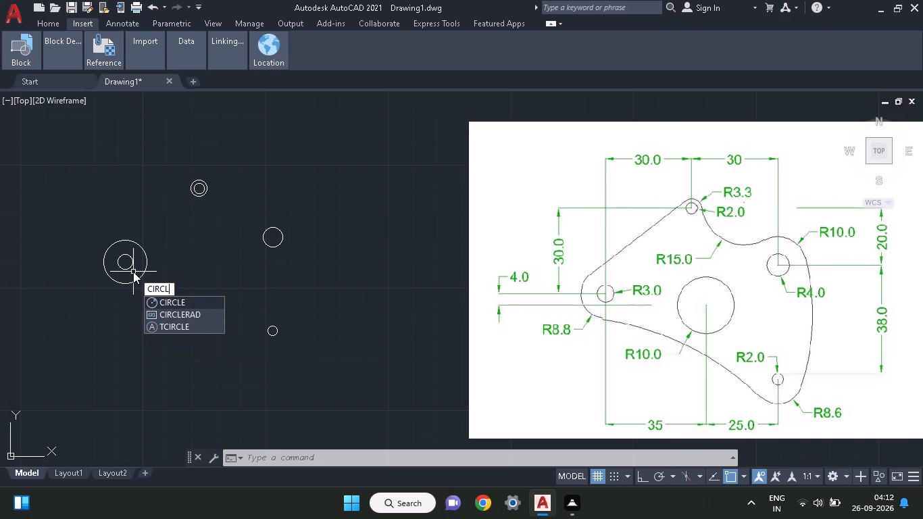
pyautogui.press('e')
pyautogui.press('space')
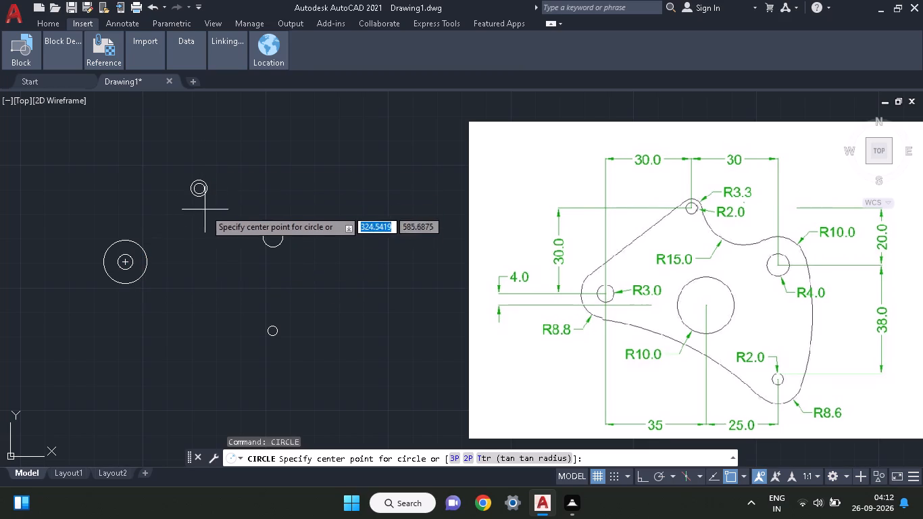
pyautogui.click(271, 239)
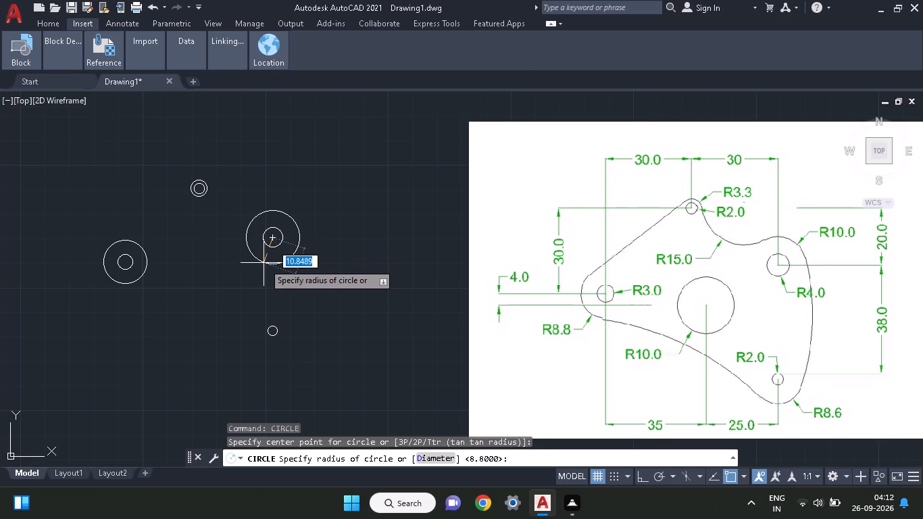
pyautogui.write('10')
pyautogui.press('Return')
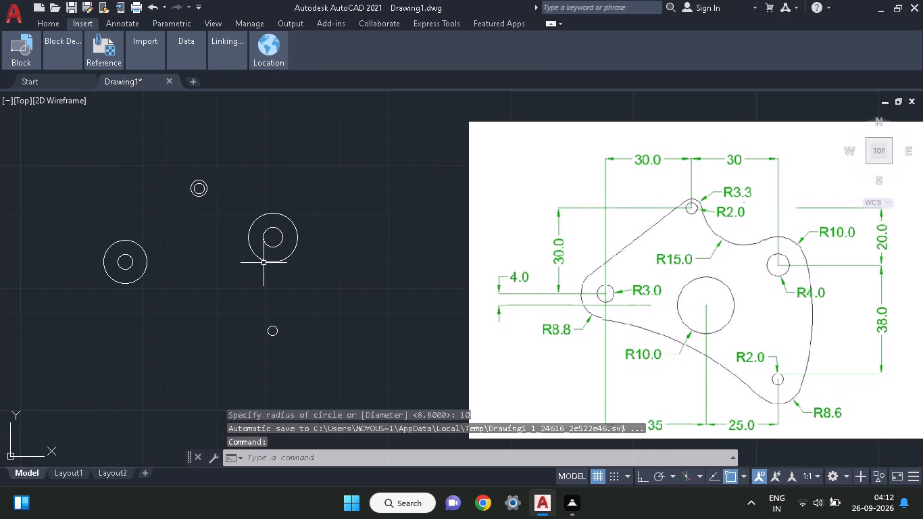
# Draw a circle of radius 8.6 concentric with the R2.0 hole at the plate's lower right.
pyautogui.write('circ')
pyautogui.press('l')
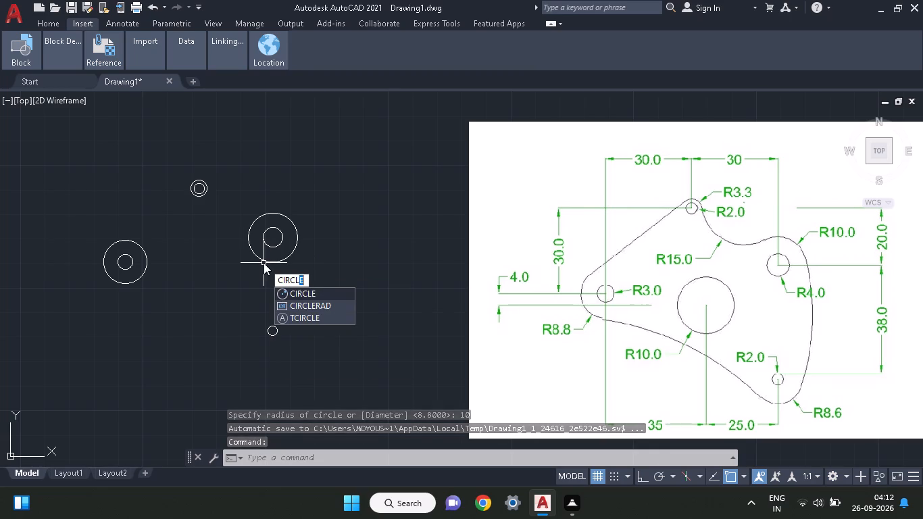
pyautogui.press('e')
pyautogui.press('space')
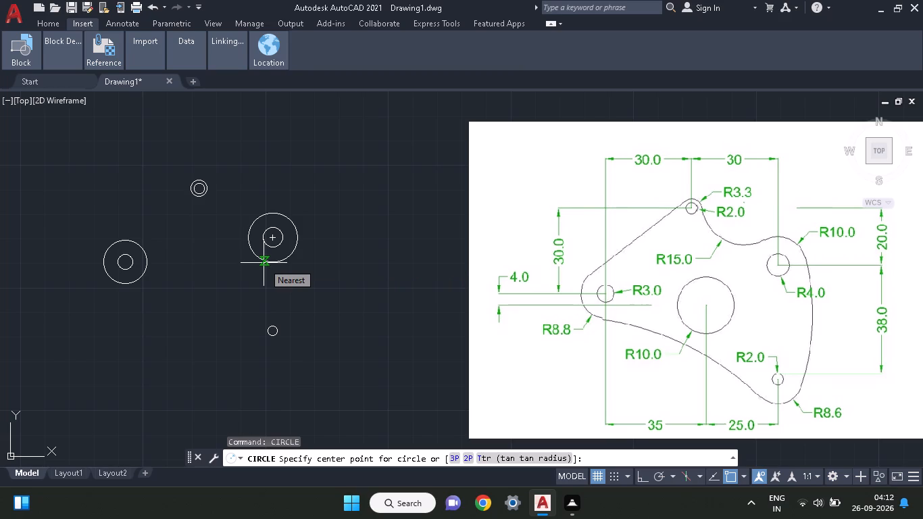
pyautogui.click(270, 335)
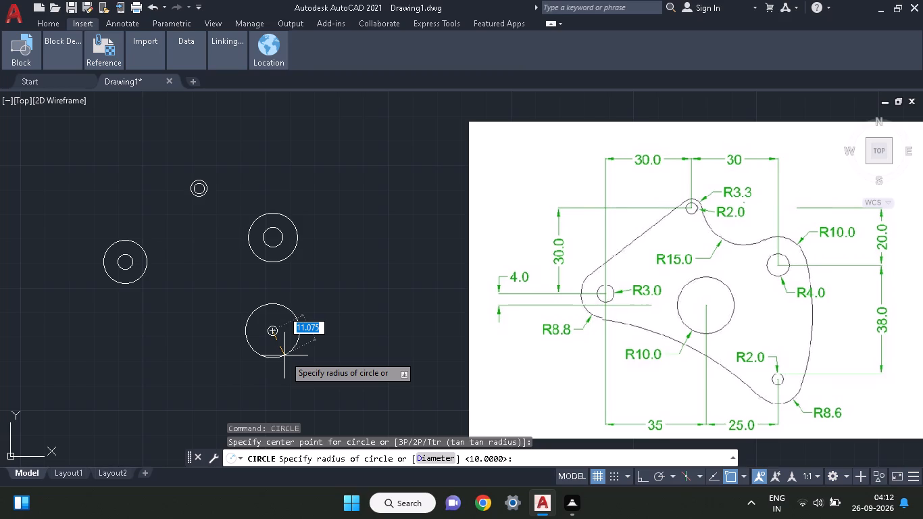
pyautogui.press('8')
pyautogui.press('.')
pyautogui.press('6')
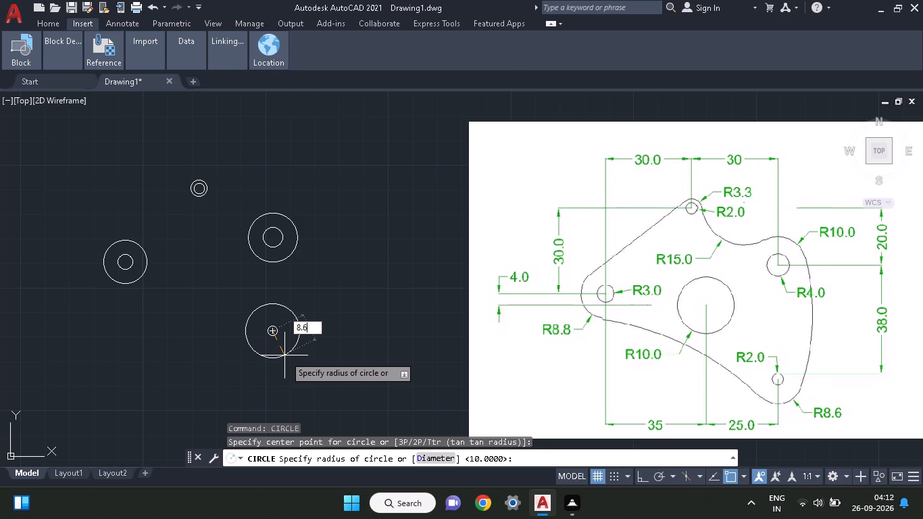
pyautogui.press('Return')
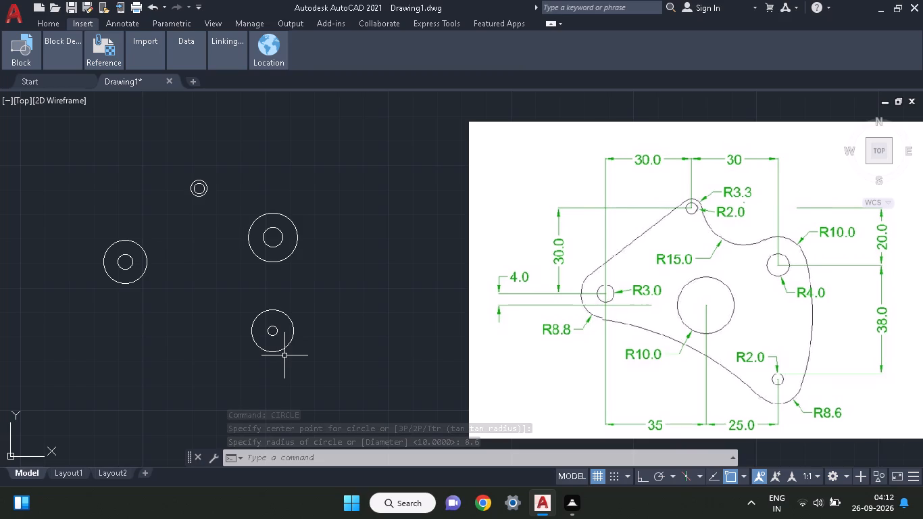
# Draw a radius 15 circle using tan-tan-radius, tangent to the R3.3 circle and the top of the upper-right R10 circle.
pyautogui.press('c')
pyautogui.press('o')
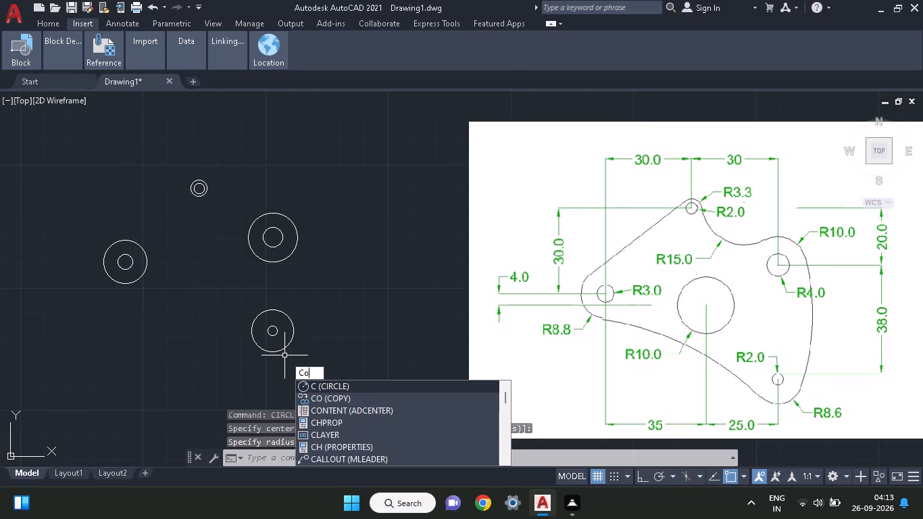
pyautogui.press('BackSpace')
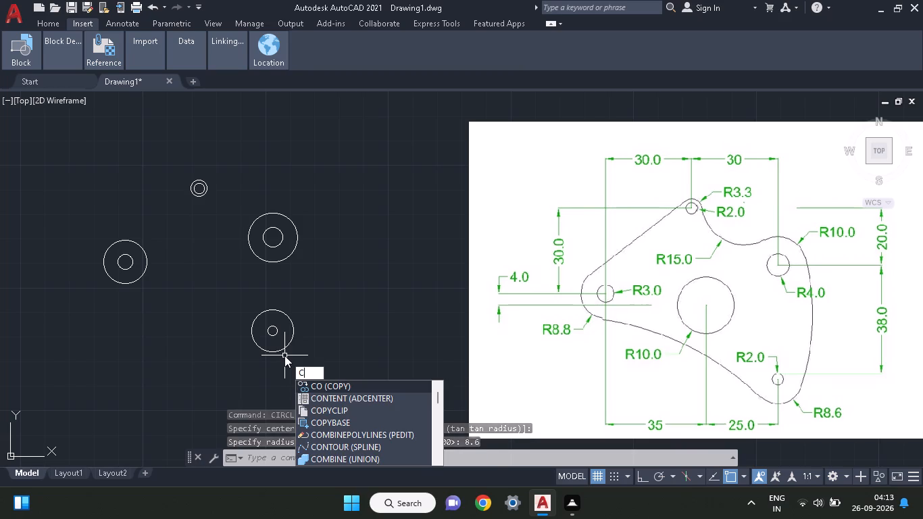
pyautogui.press('o')
pyautogui.press('Insert')
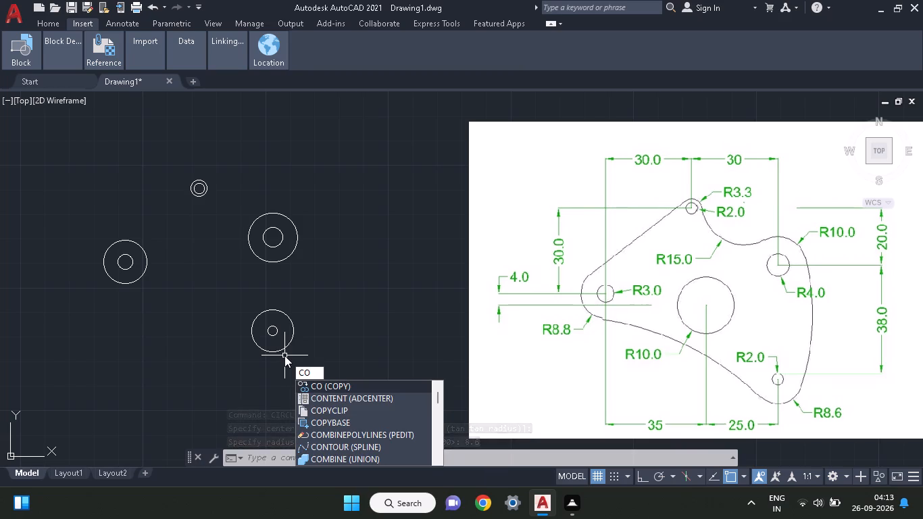
pyautogui.press('BackSpace')
pyautogui.press('t')
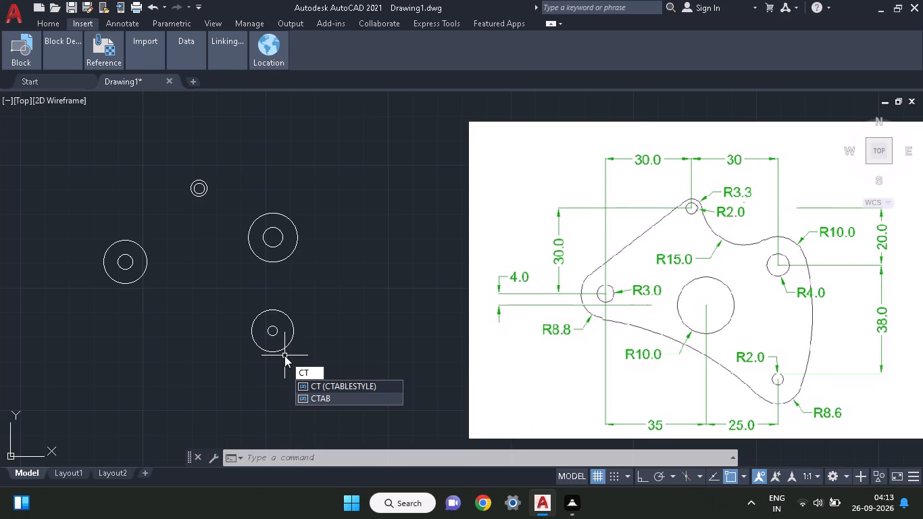
pyautogui.press('BackSpace')
pyautogui.write('iy')
pyautogui.press('BackSpace')
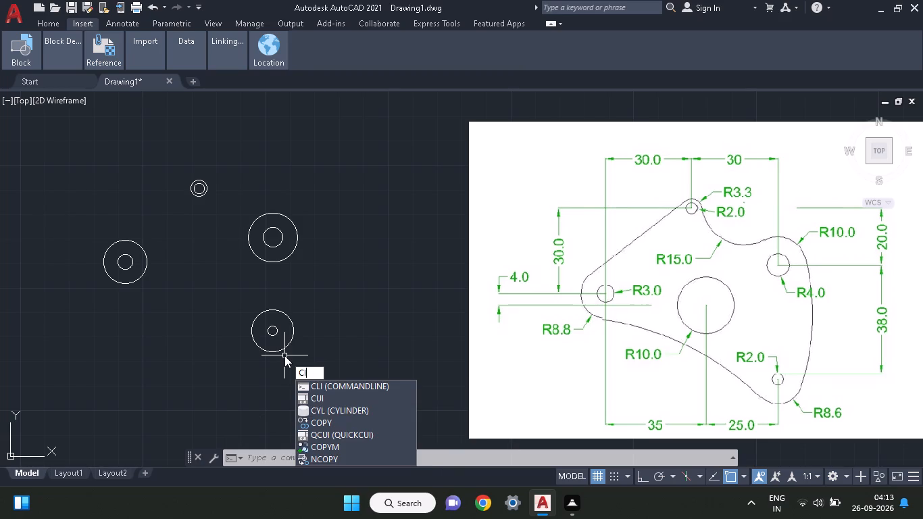
pyautogui.press('y')
pyautogui.press('BackSpace')
pyautogui.press('t')
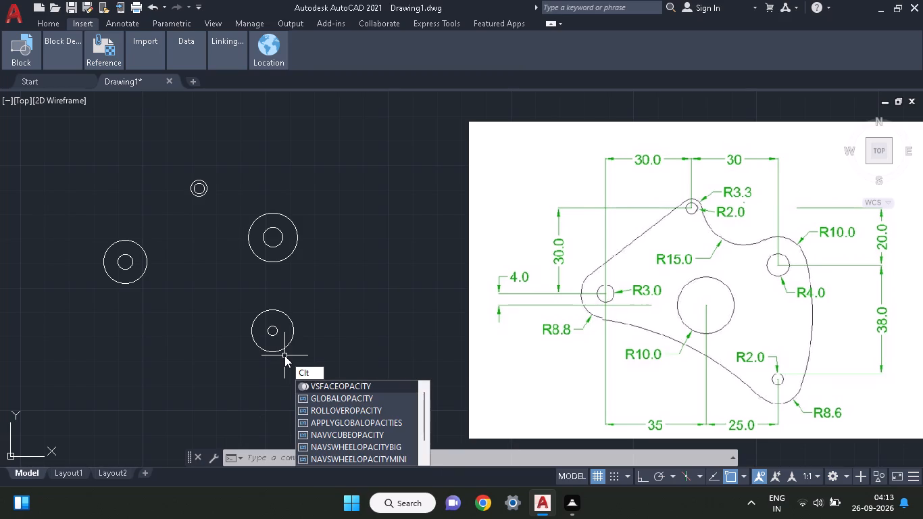
pyautogui.press('BackSpace')
pyautogui.press('r')
pyautogui.press('v')
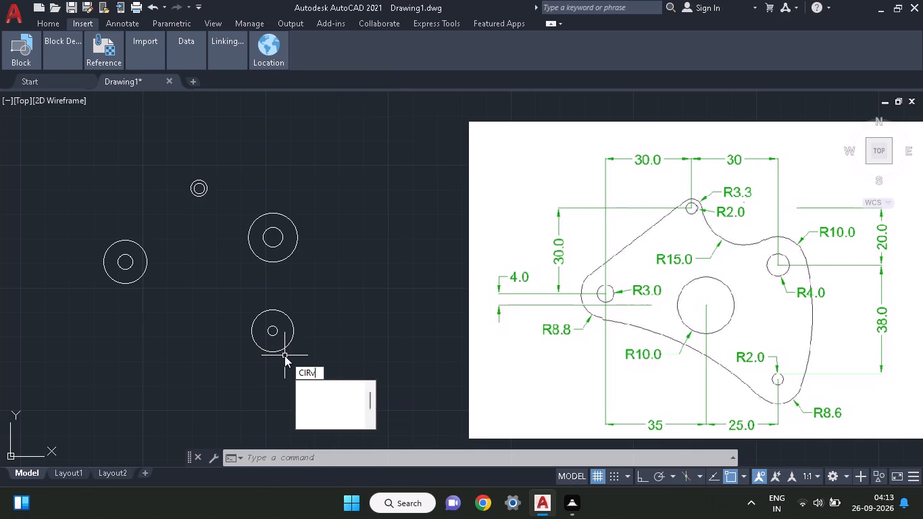
pyautogui.press('BackSpace')
pyautogui.press('c')
pyautogui.press('o')
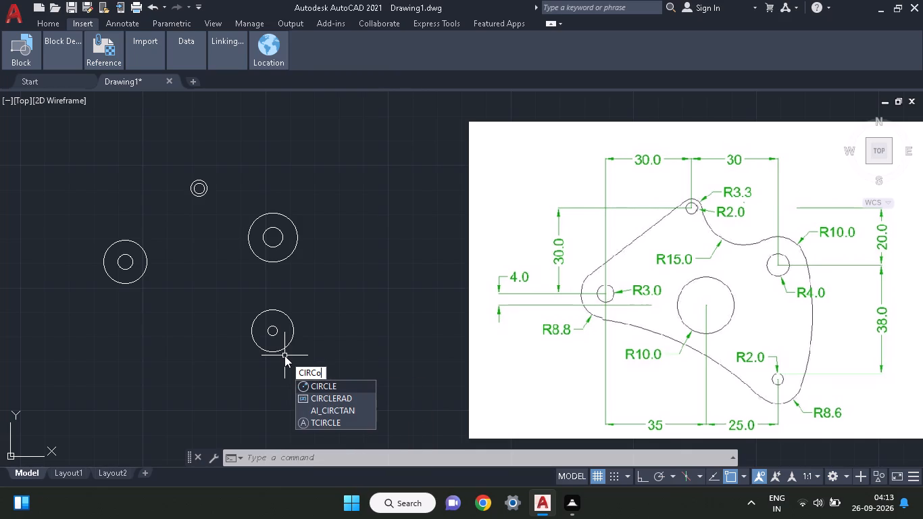
pyautogui.press('BackSpace')
pyautogui.press('l')
pyautogui.press('e')
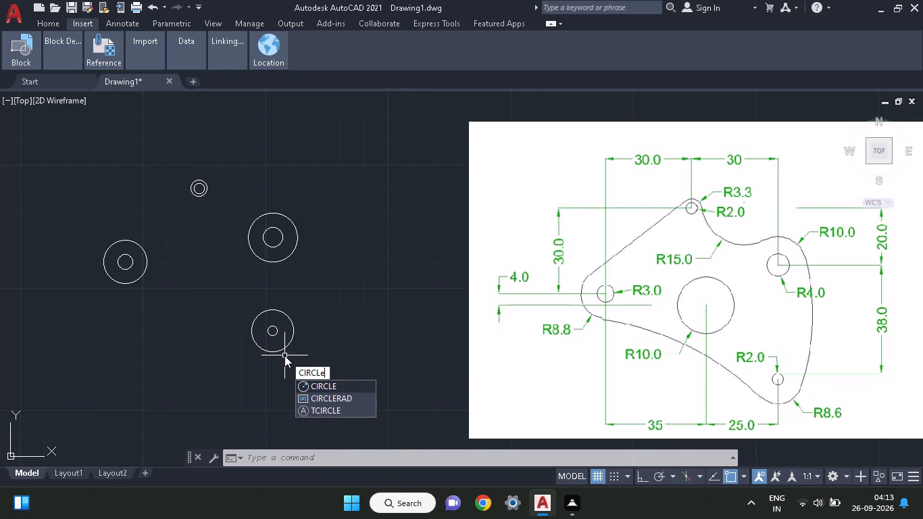
pyautogui.press('space')
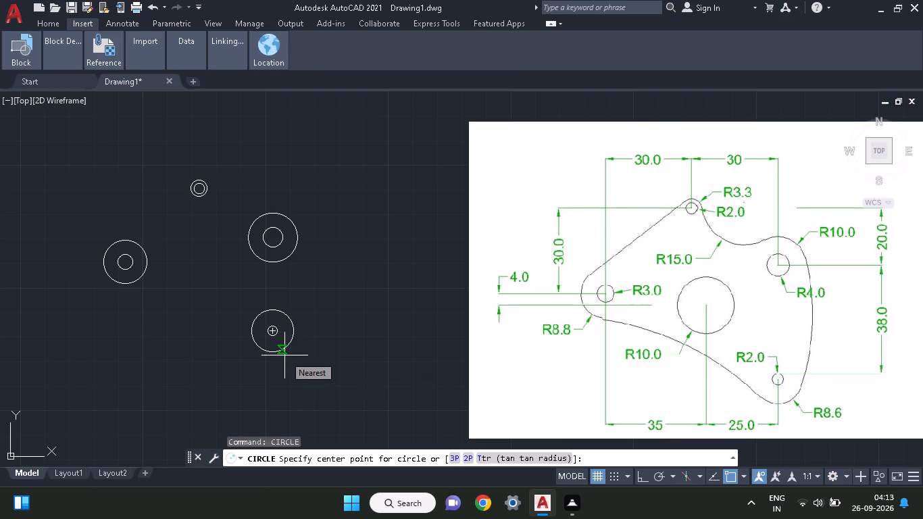
pyautogui.write('ttr')
pyautogui.press('space')
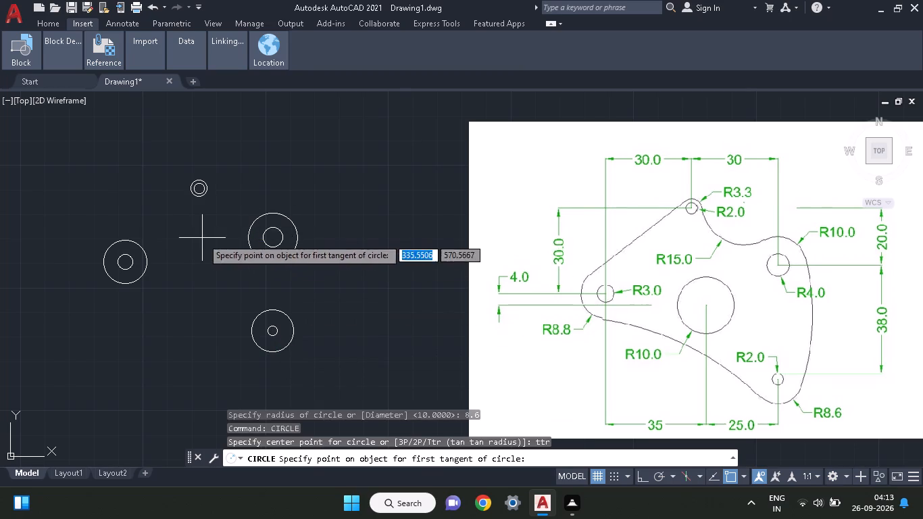
pyautogui.click(207, 187)
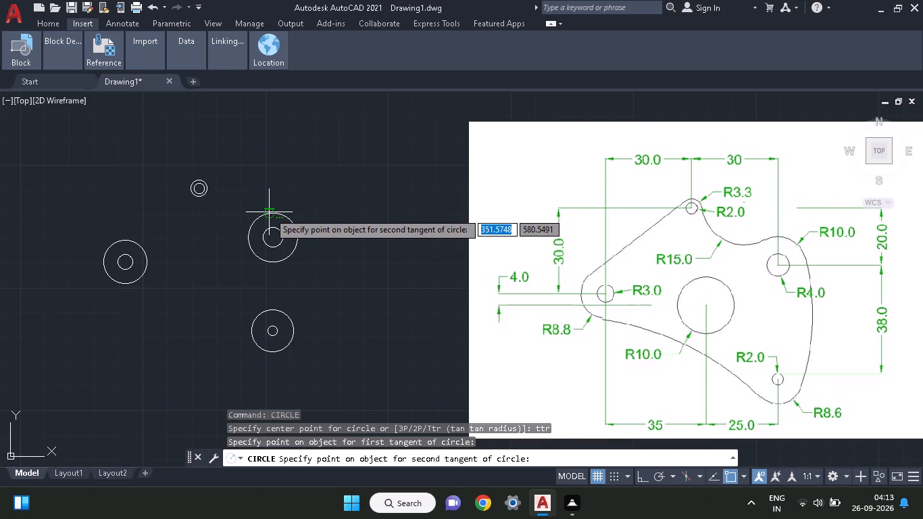
pyautogui.click(269, 212)
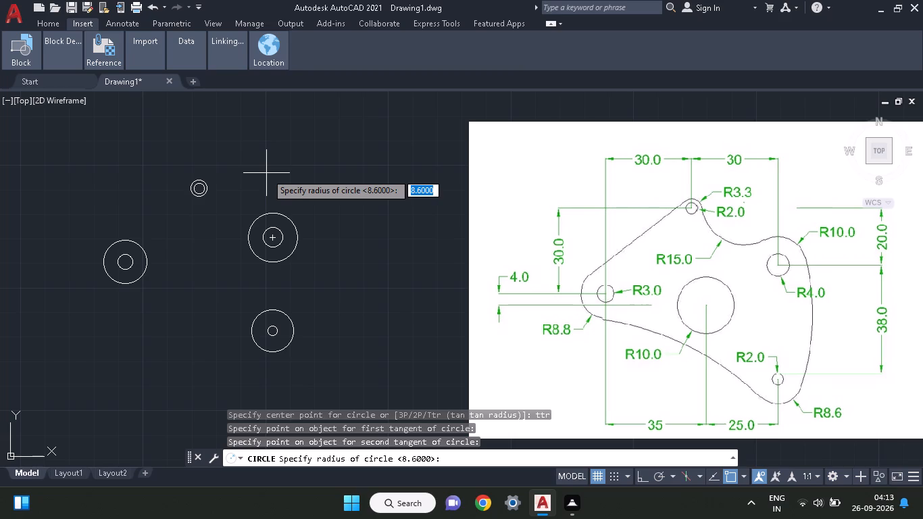
pyautogui.write('15')
pyautogui.press('Return')
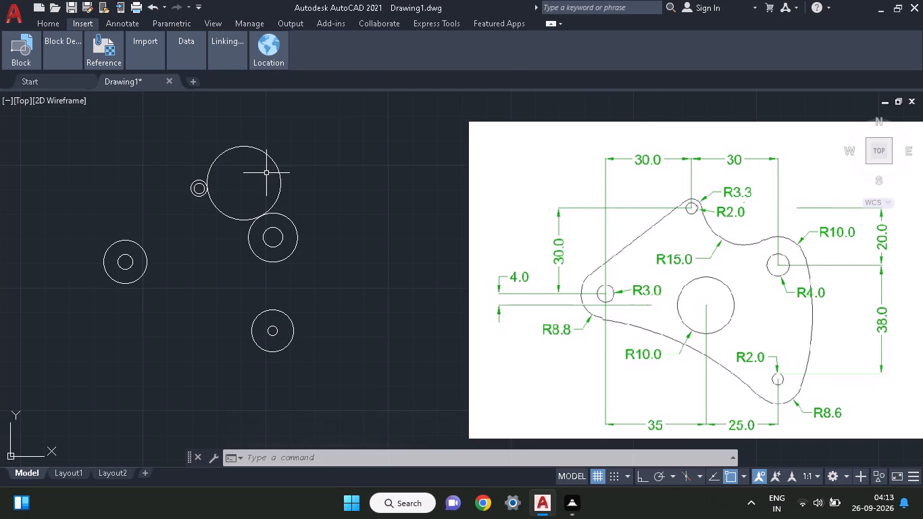
# Trim away the upper part of the R15 circle, keeping only the concave arc between the R3.3 and R10 circles.
pyautogui.press('6')
pyautogui.press('BackSpace')
pyautogui.press('y')
pyautogui.press('BackSpace')
pyautogui.press('7')
pyautogui.press('BackSpace')
pyautogui.press('y')
pyautogui.press('BackSpace')
pyautogui.press('t')
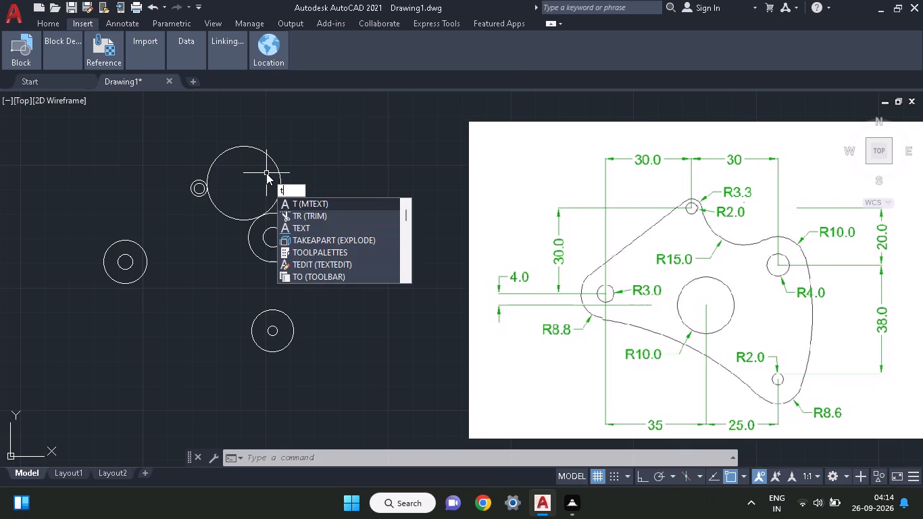
pyautogui.press('r')
pyautogui.press('u')
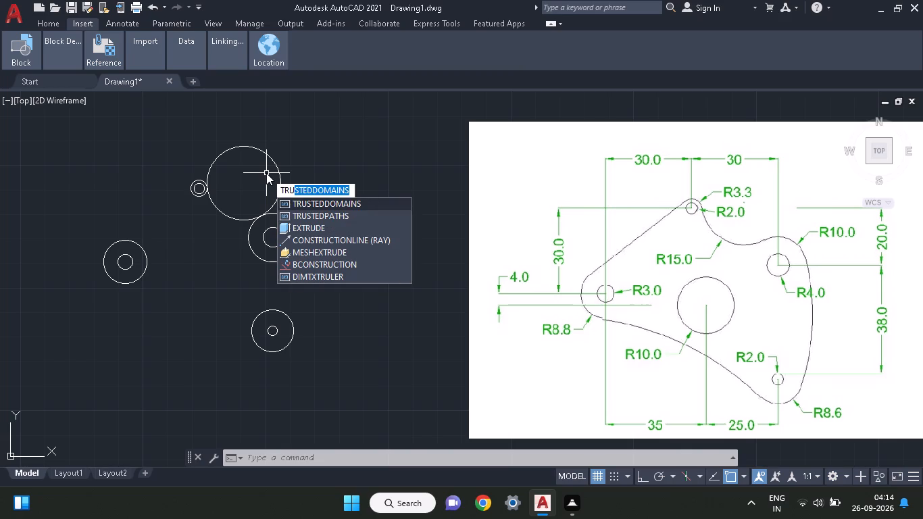
pyautogui.press('BackSpace')
pyautogui.press('BackSpace')
pyautogui.press('i')
pyautogui.press('n')
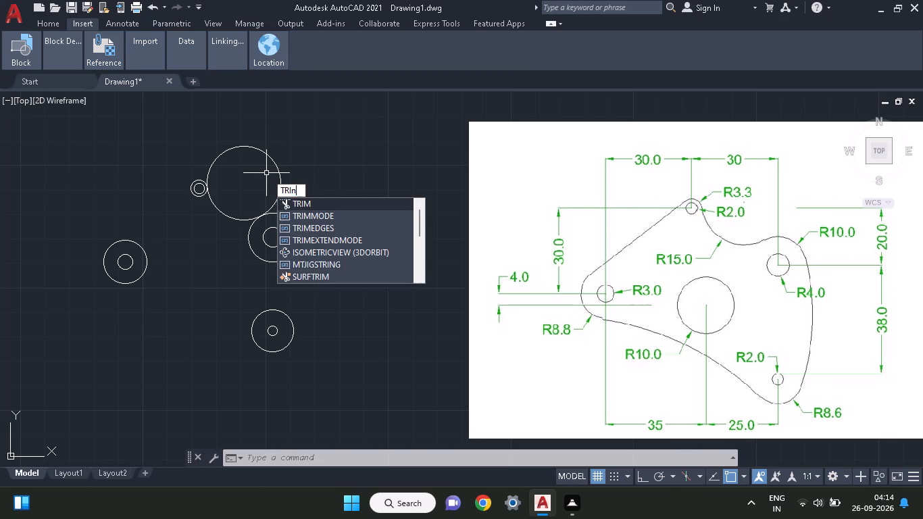
pyautogui.press('BackSpace')
pyautogui.press('m')
pyautogui.press('space')
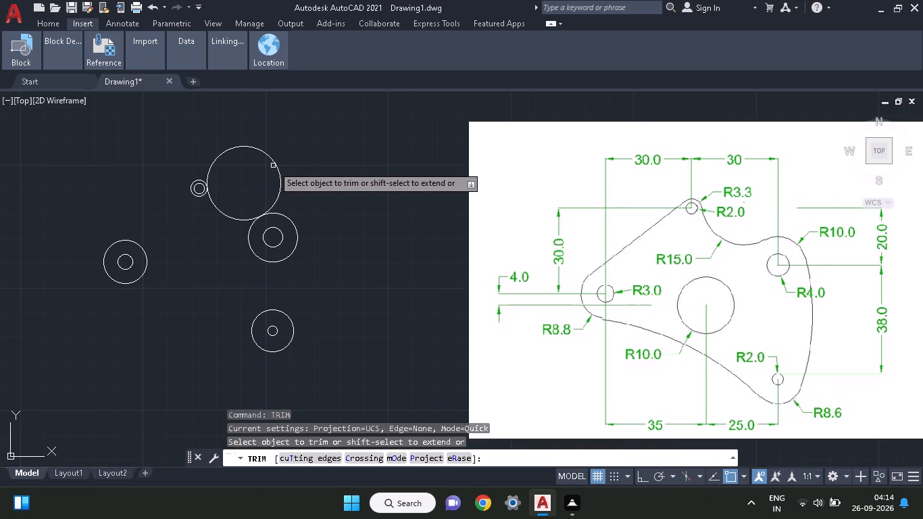
pyautogui.click(274, 164)
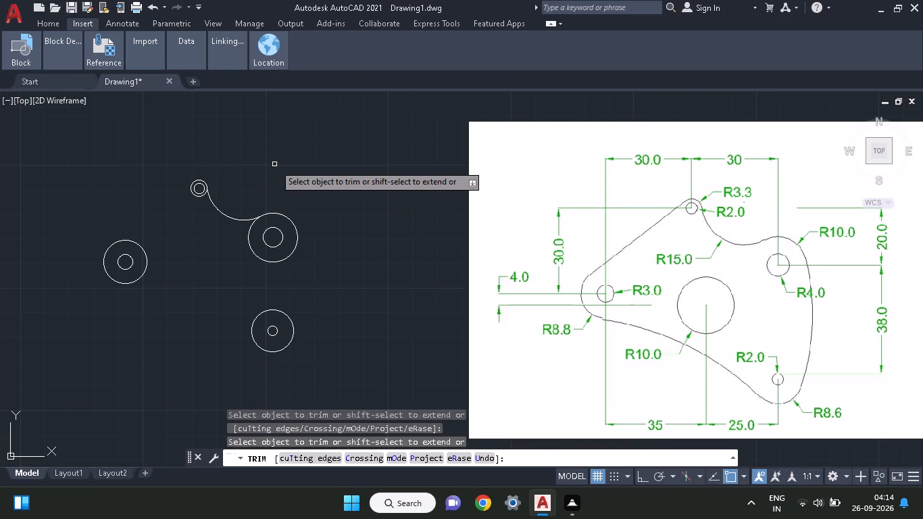
pyautogui.press('space')
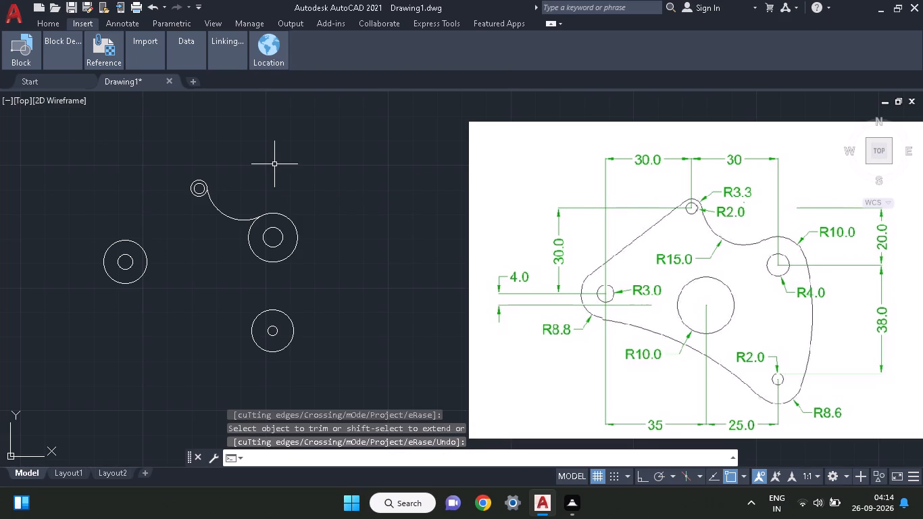
# Draw a straight line tangent to the upper-left sides of the R3.3 circle and the R8.8 circle.
pyautogui.write('li')
pyautogui.press('j')
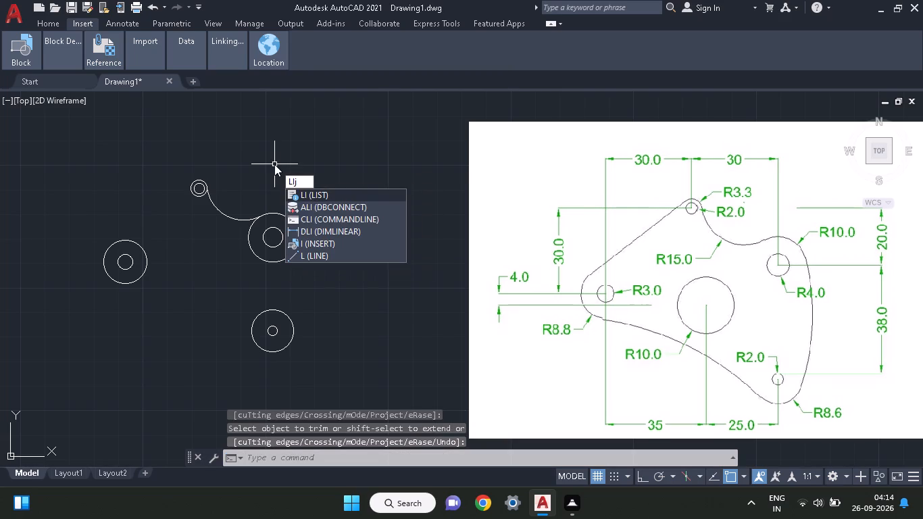
pyautogui.press('BackSpace')
pyautogui.press('b')
pyautogui.press('BackSpace')
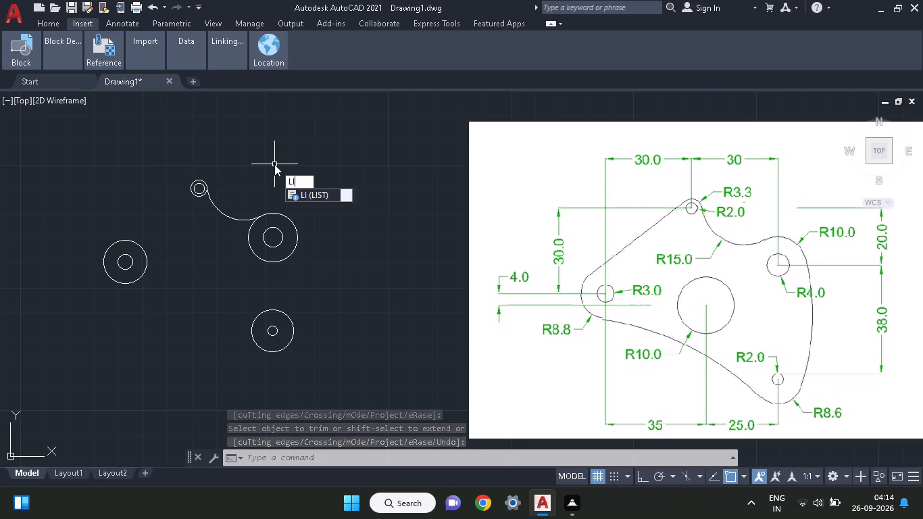
pyautogui.press('n')
pyautogui.press('e')
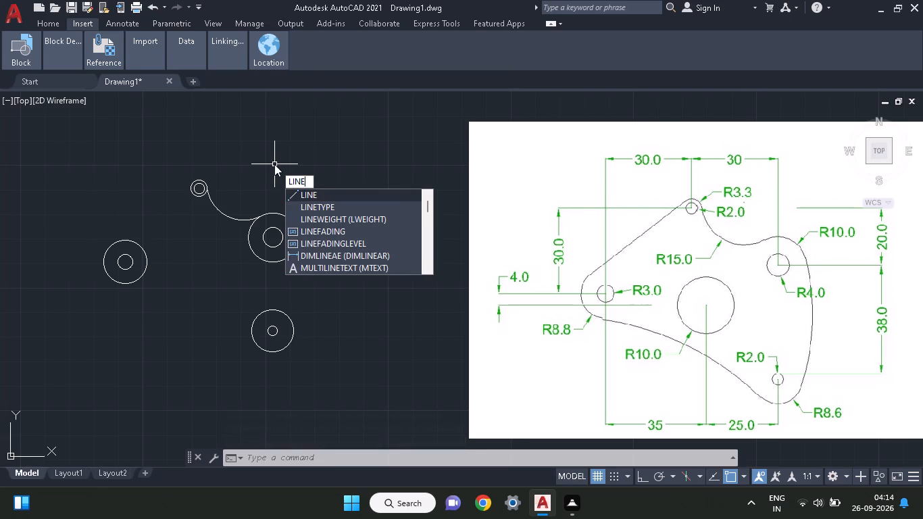
pyautogui.press('space')
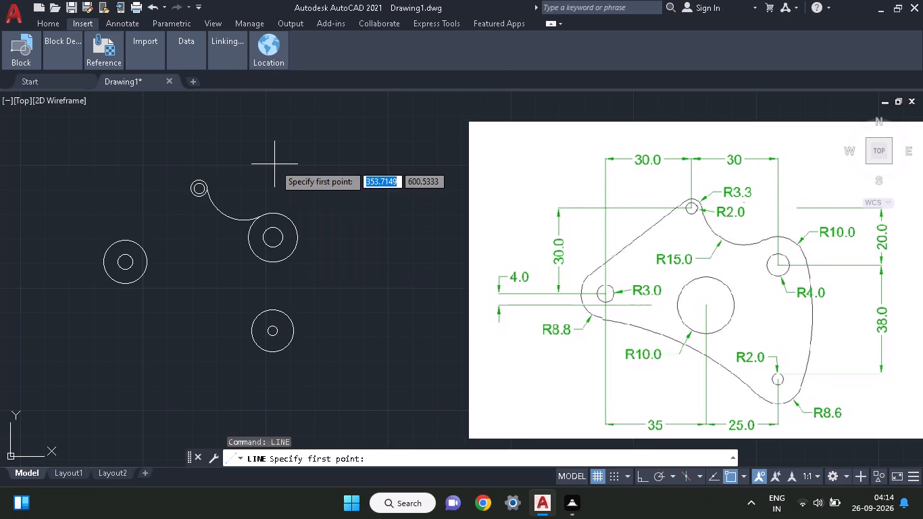
pyautogui.press('t')
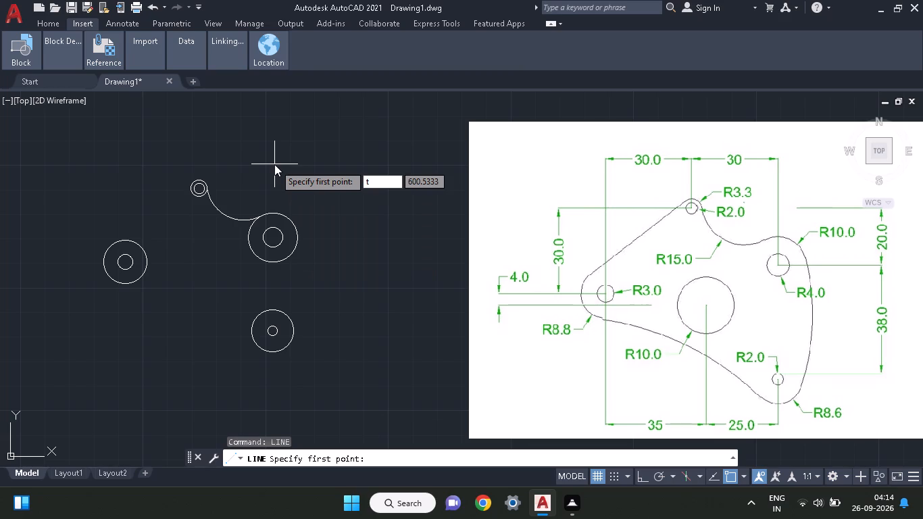
pyautogui.write('sn')
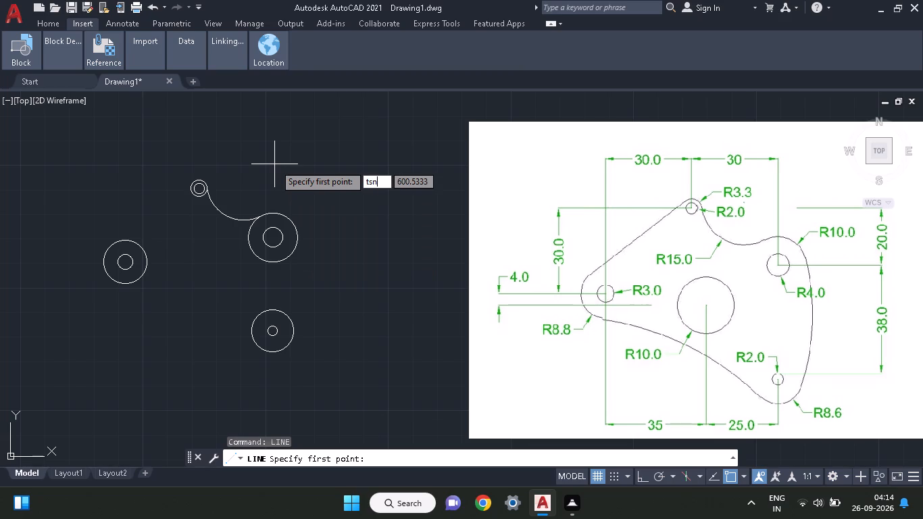
pyautogui.press('BackSpace')
pyautogui.press('BackSpace')
pyautogui.press('s')
pyautogui.press('BackSpace')
pyautogui.press('a')
pyautogui.press('n')
pyautogui.press('space')
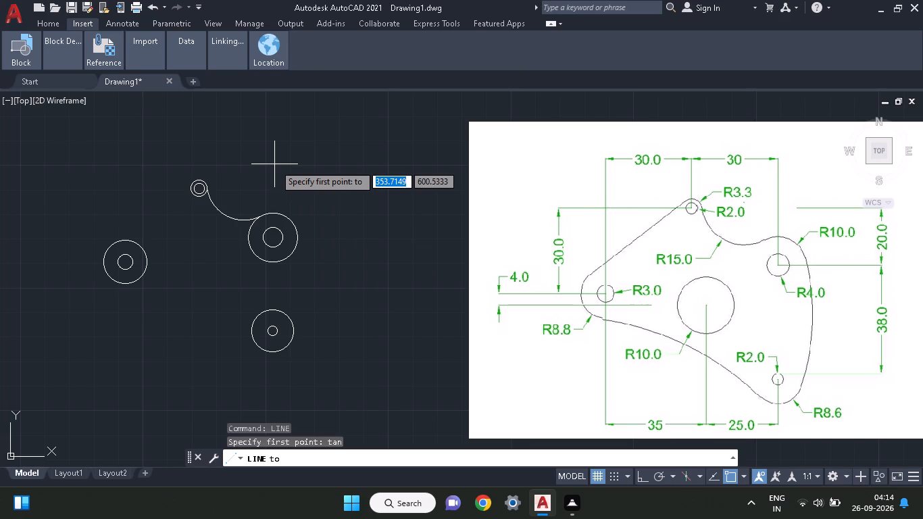
pyautogui.click(193, 181)
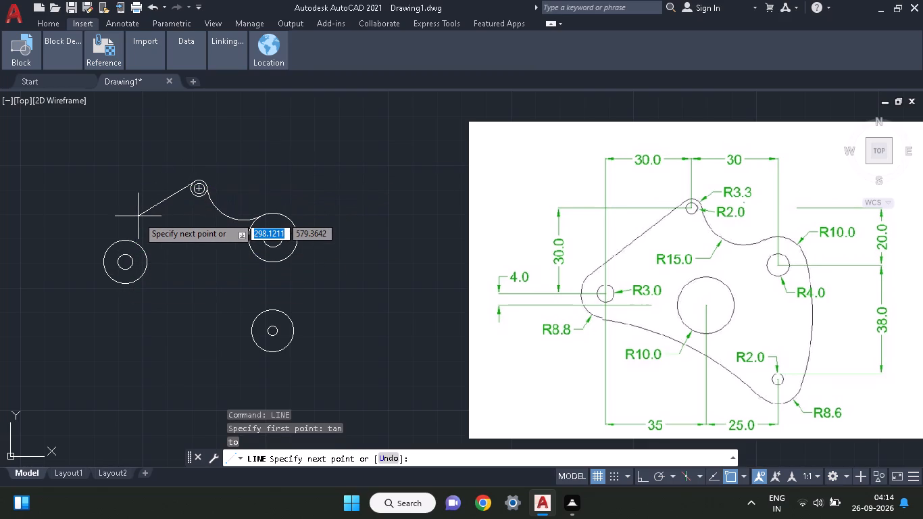
pyautogui.press('y')
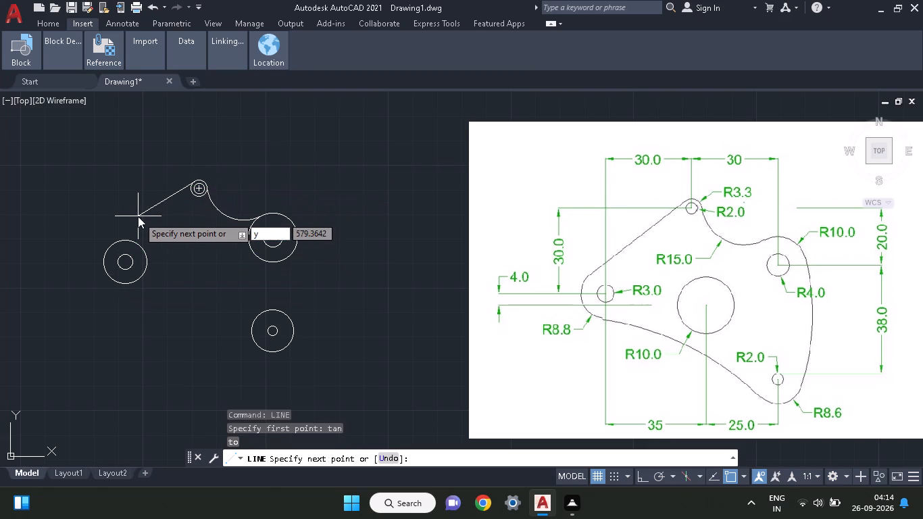
pyautogui.press('BackSpace')
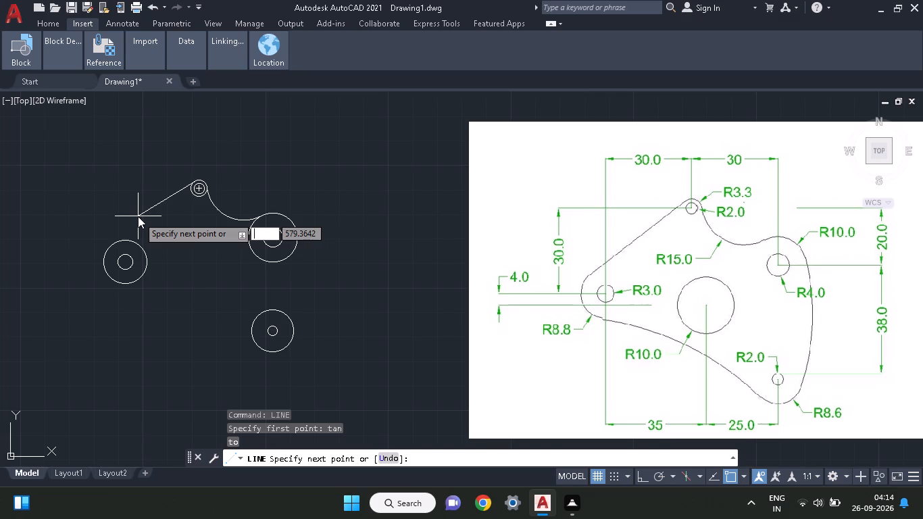
pyautogui.press('j')
pyautogui.press('BackSpace')
pyautogui.press('t')
pyautogui.press('a')
pyautogui.press('n')
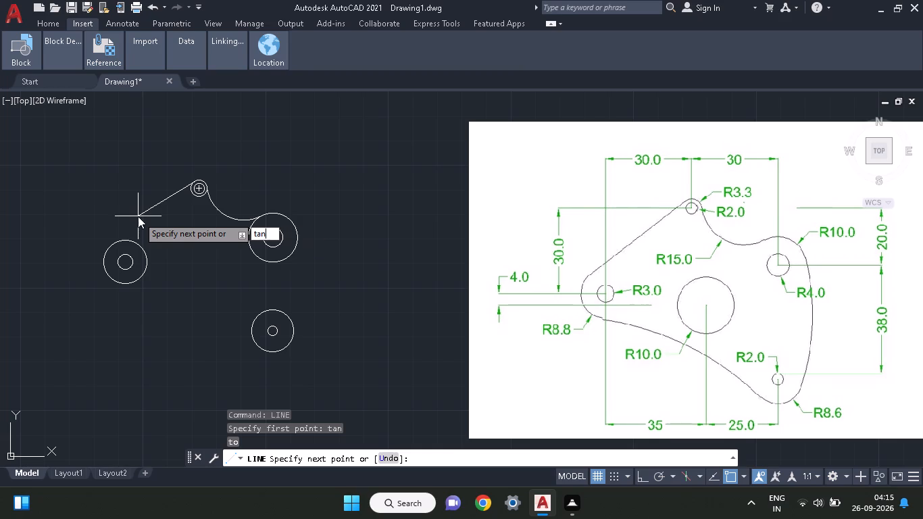
pyautogui.press('space')
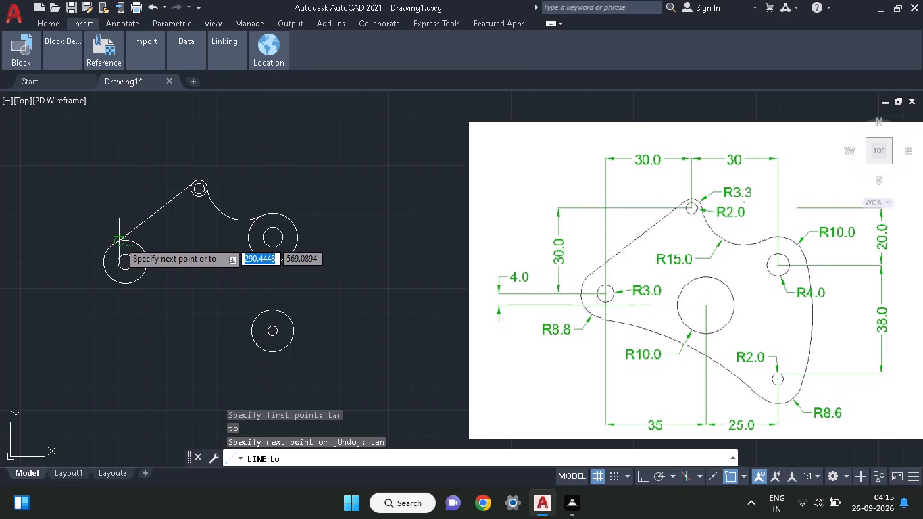
pyautogui.click(119, 241)
pyautogui.press('Escape')
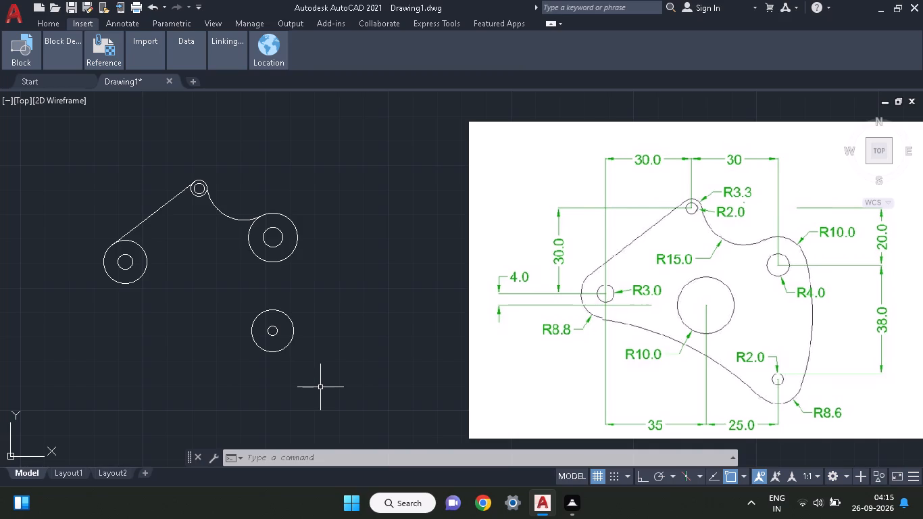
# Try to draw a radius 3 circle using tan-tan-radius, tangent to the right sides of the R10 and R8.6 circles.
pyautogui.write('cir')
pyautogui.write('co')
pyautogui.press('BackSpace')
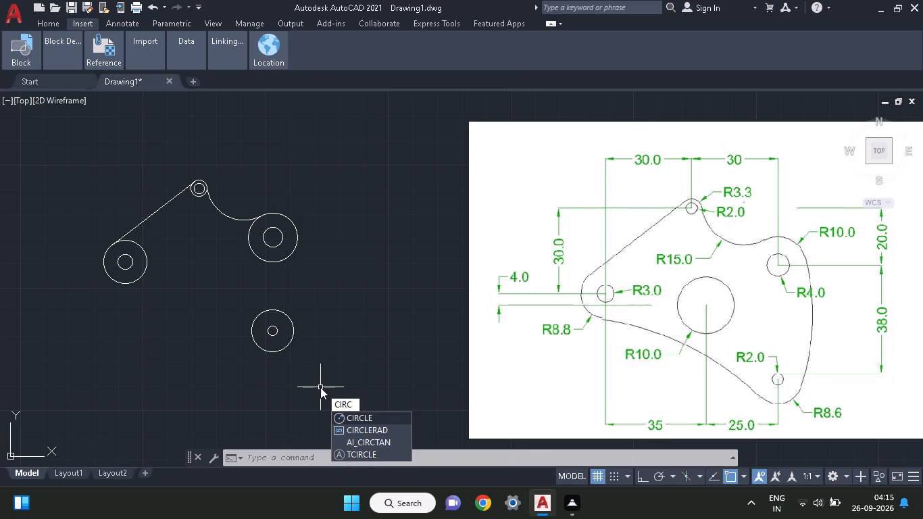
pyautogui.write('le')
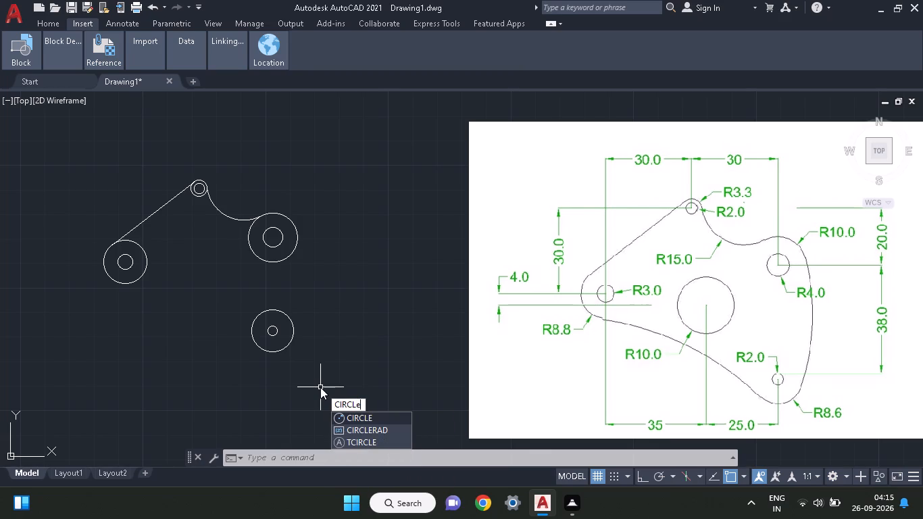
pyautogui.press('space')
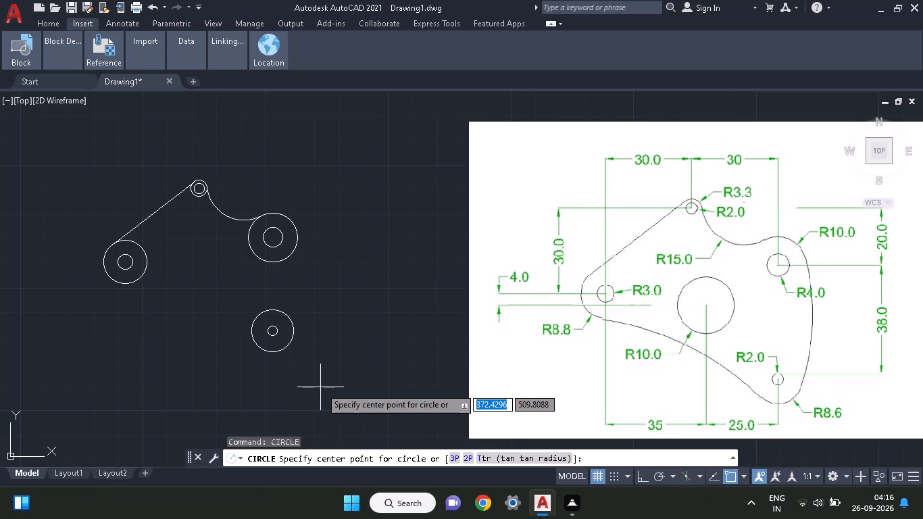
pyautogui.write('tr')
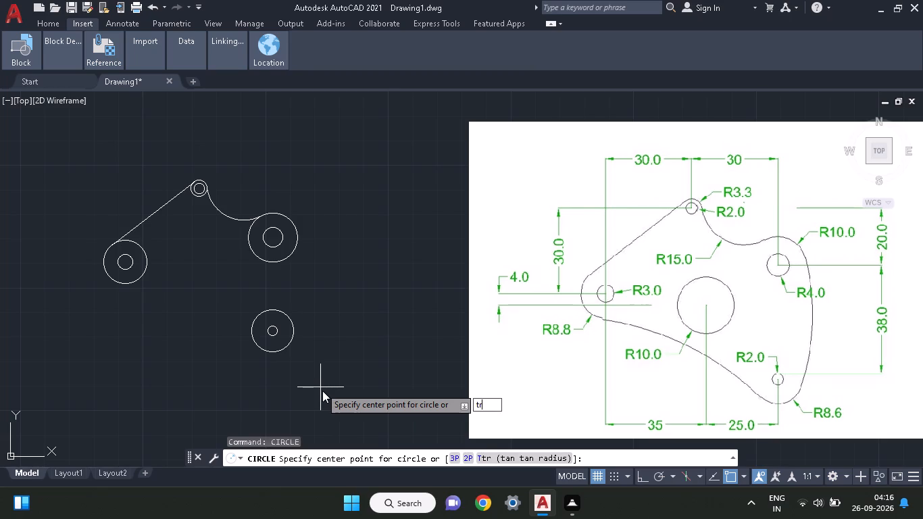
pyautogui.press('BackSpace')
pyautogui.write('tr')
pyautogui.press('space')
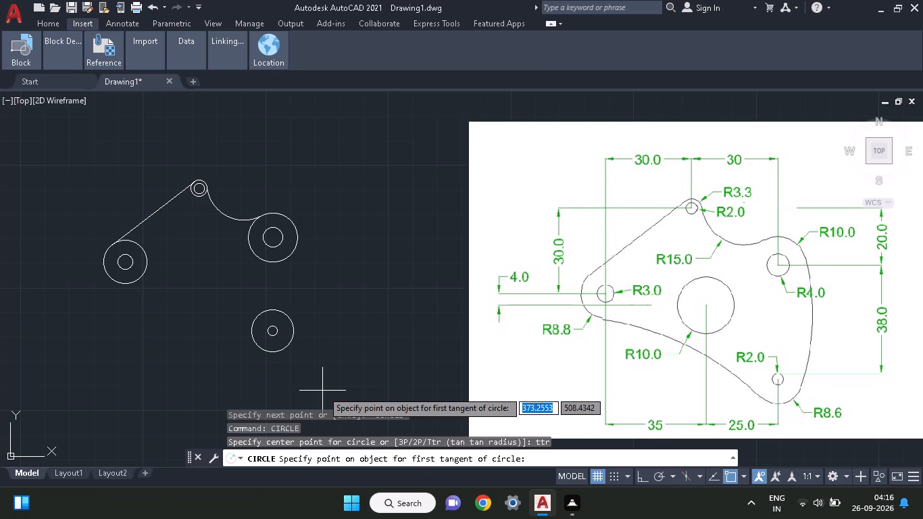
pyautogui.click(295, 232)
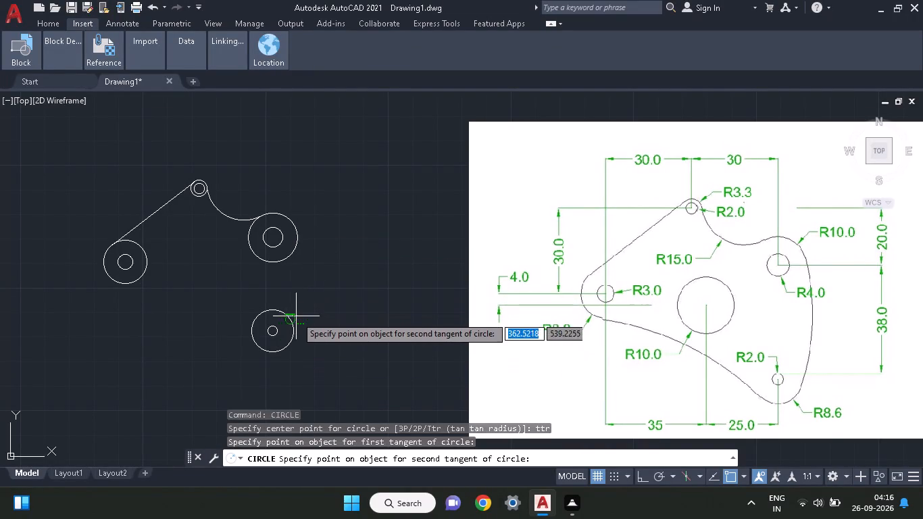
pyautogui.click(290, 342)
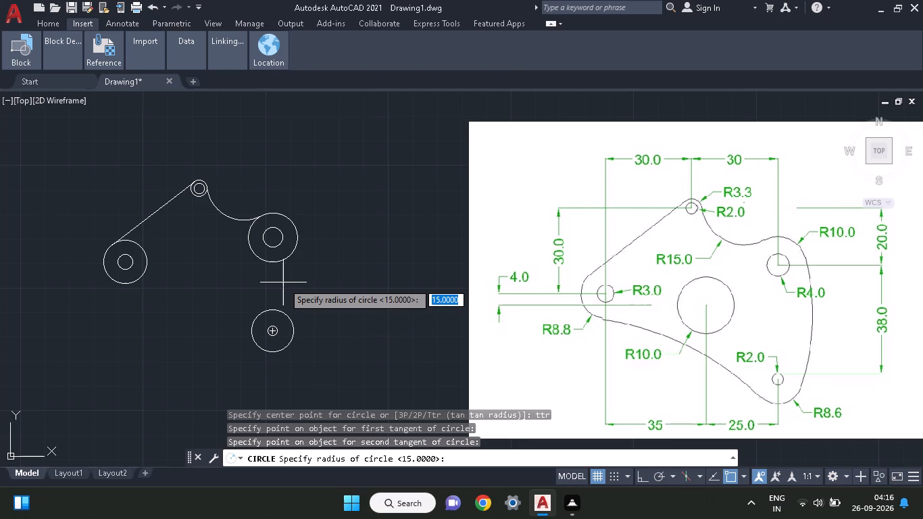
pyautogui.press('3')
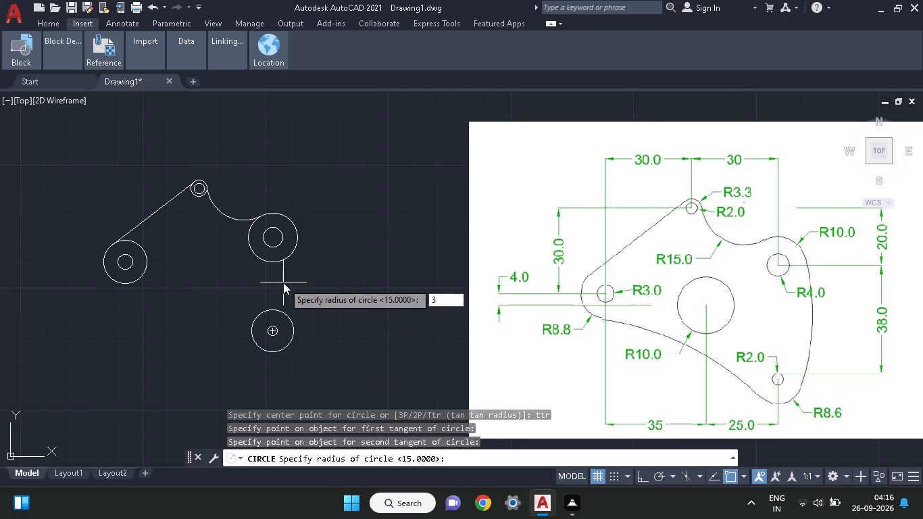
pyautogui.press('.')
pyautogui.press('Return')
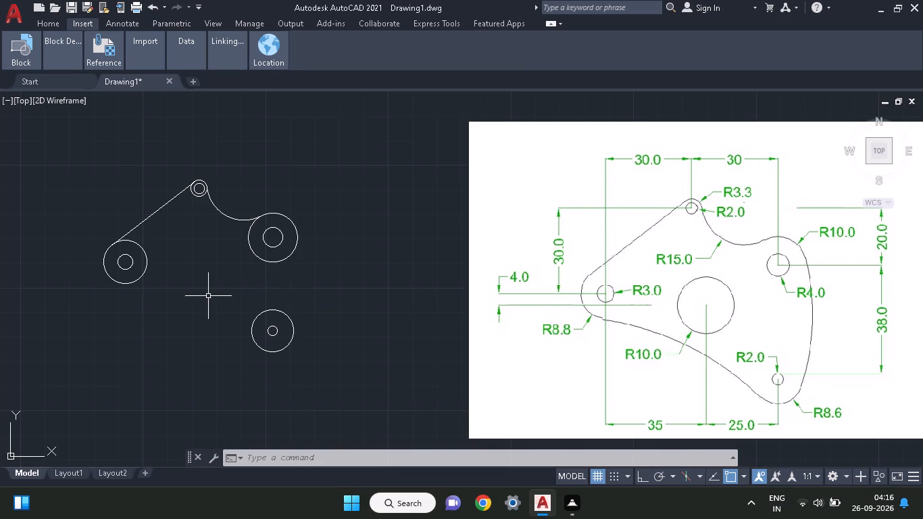
# Draw a radius 10 circle centred by tracking 35 right and 10 down from the centre of the R3 hole.
pyautogui.press('c')
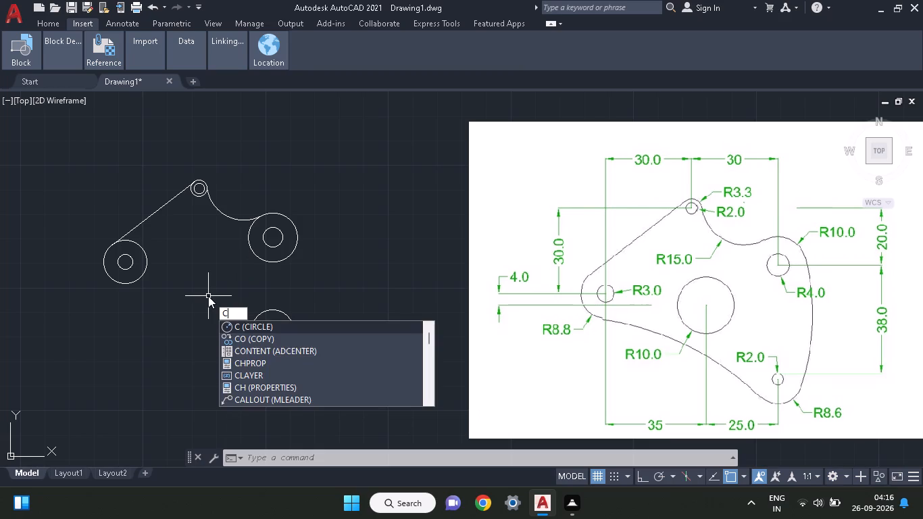
pyautogui.press('0')
pyautogui.press('BackSpace')
pyautogui.press('-')
pyautogui.press('BackSpace')
pyautogui.press('o')
pyautogui.press('BackSpace')
pyautogui.write('ir')
pyautogui.write('cp')
pyautogui.press('BackSpace')
pyautogui.press('o')
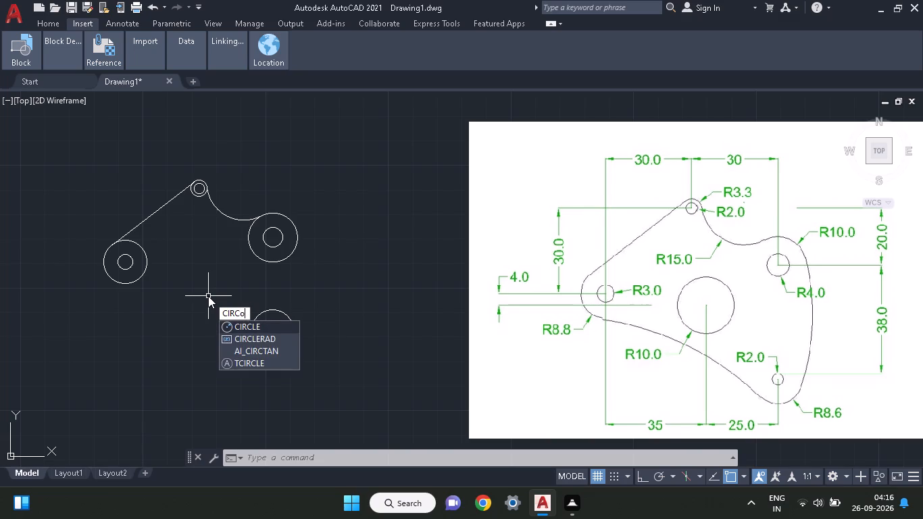
pyautogui.press('BackSpace')
pyautogui.press('p')
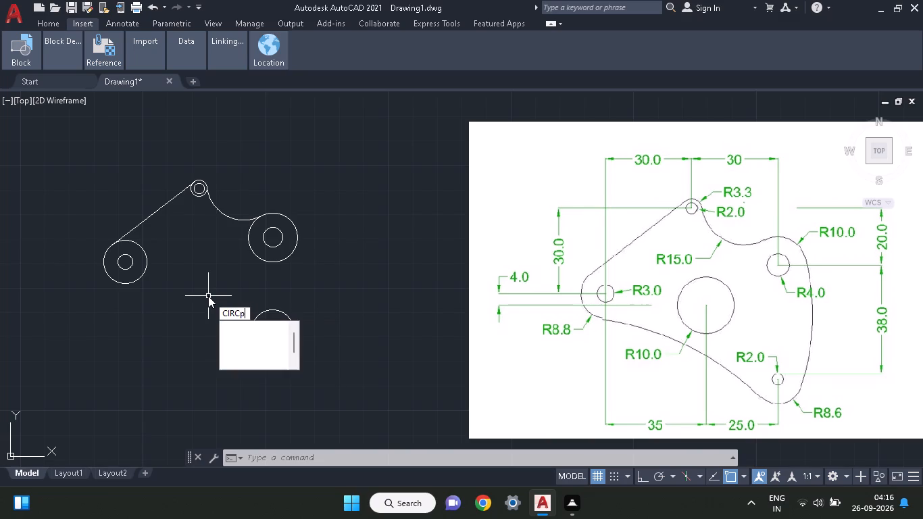
pyautogui.press('BackSpace')
pyautogui.write('le')
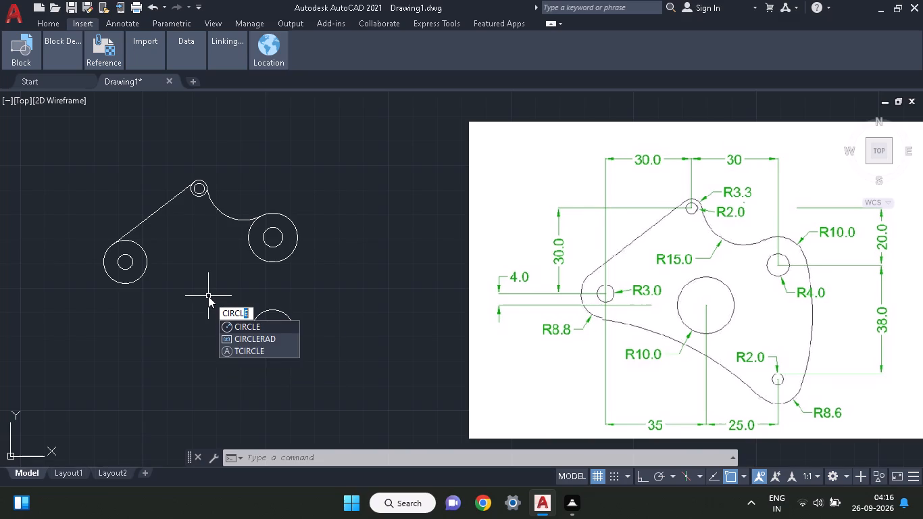
pyautogui.press('space')
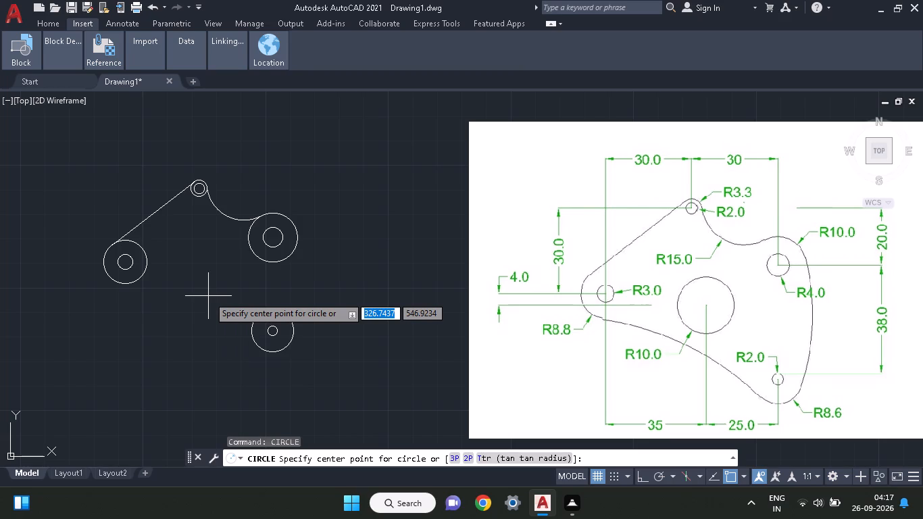
pyautogui.press('t')
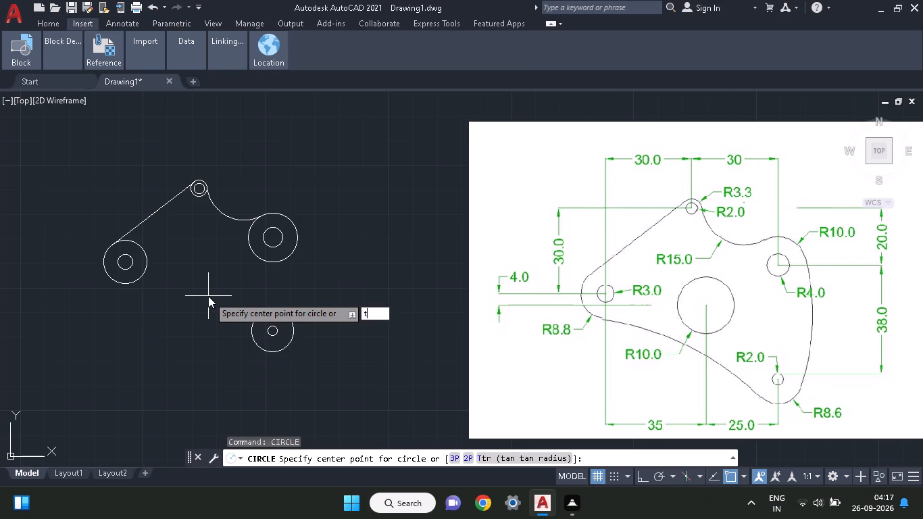
pyautogui.press('h')
pyautogui.press('BackSpace')
pyautogui.press('j')
pyautogui.press('BackSpace')
pyautogui.press('k')
pyautogui.press('space')
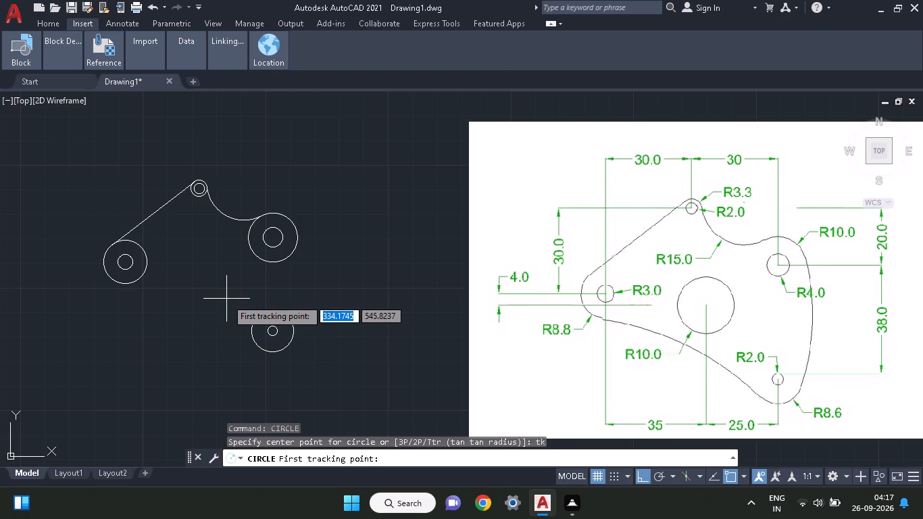
pyautogui.click(124, 265)
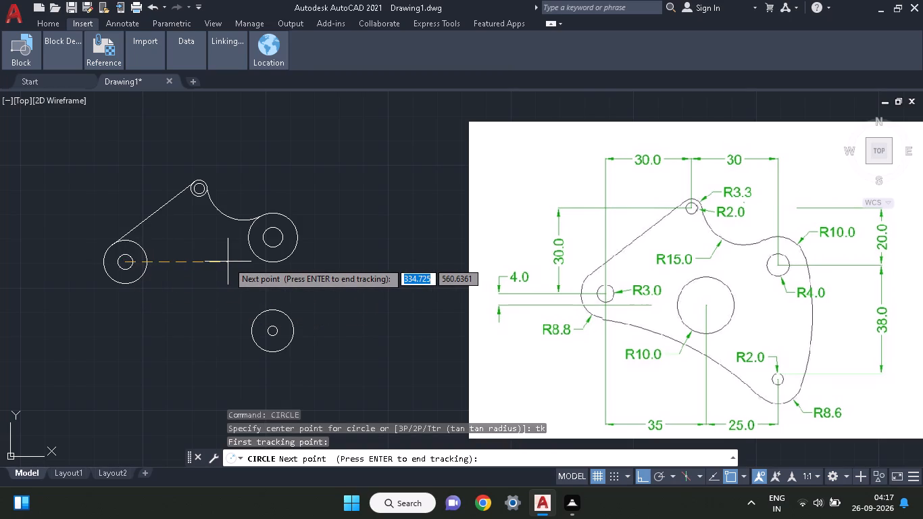
pyautogui.write('35')
pyautogui.press('Return')
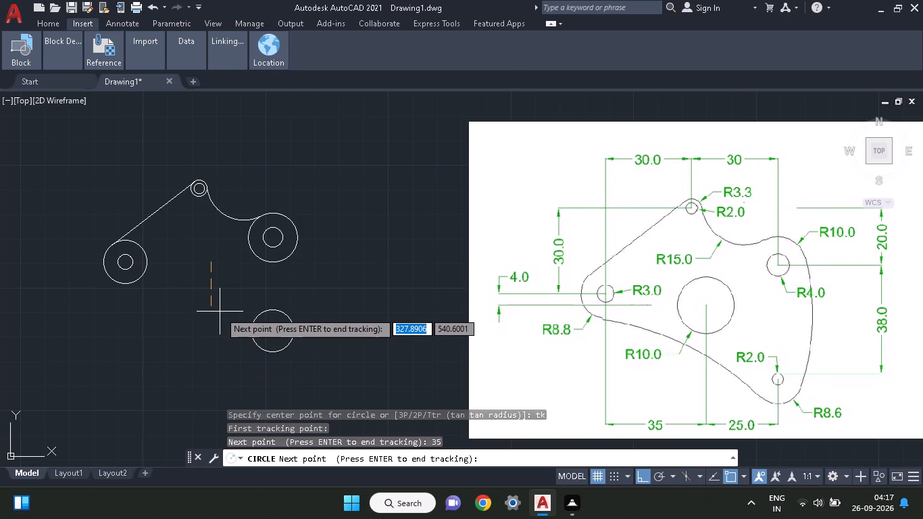
pyautogui.write('10')
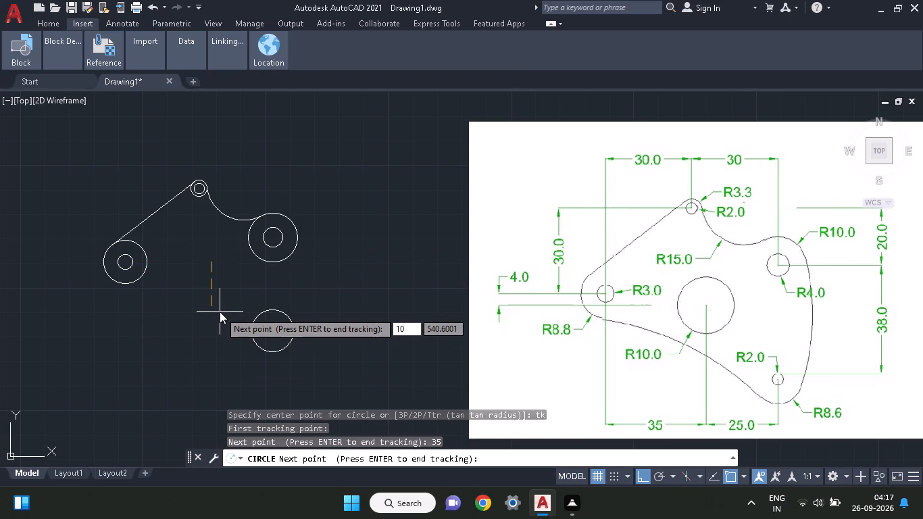
pyautogui.press('Return')
pyautogui.press('Return')
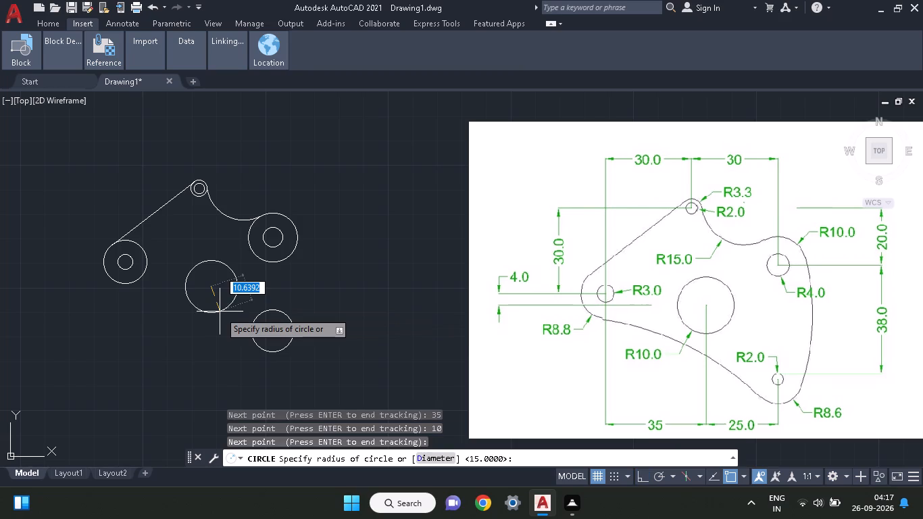
pyautogui.write('10')
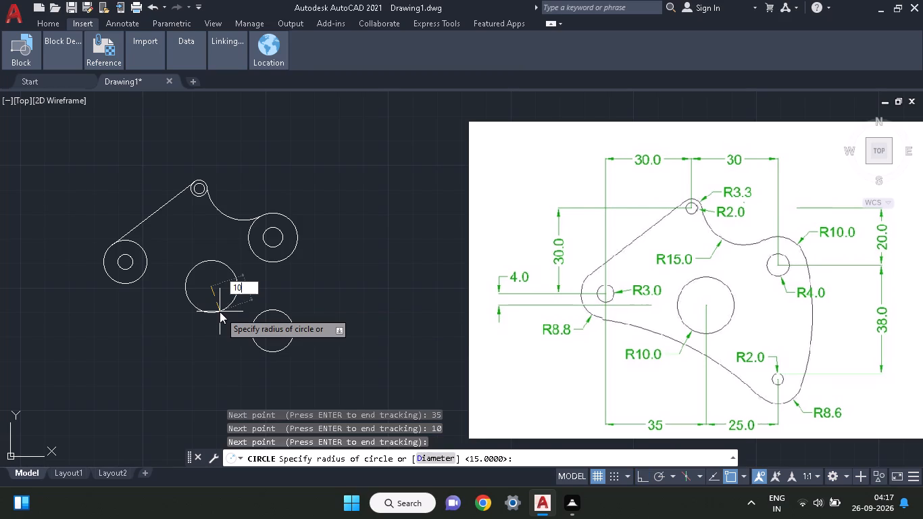
pyautogui.press('Return')
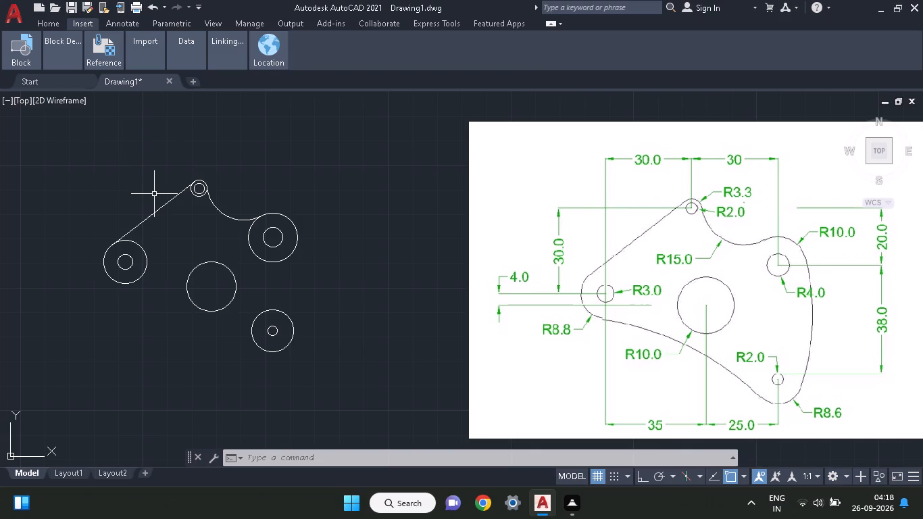
# Trim away the inner lower part of the R3.3 circle between the tangent line and the R15 arc.
pyautogui.press('t')
pyautogui.press('r')
pyautogui.press('o')
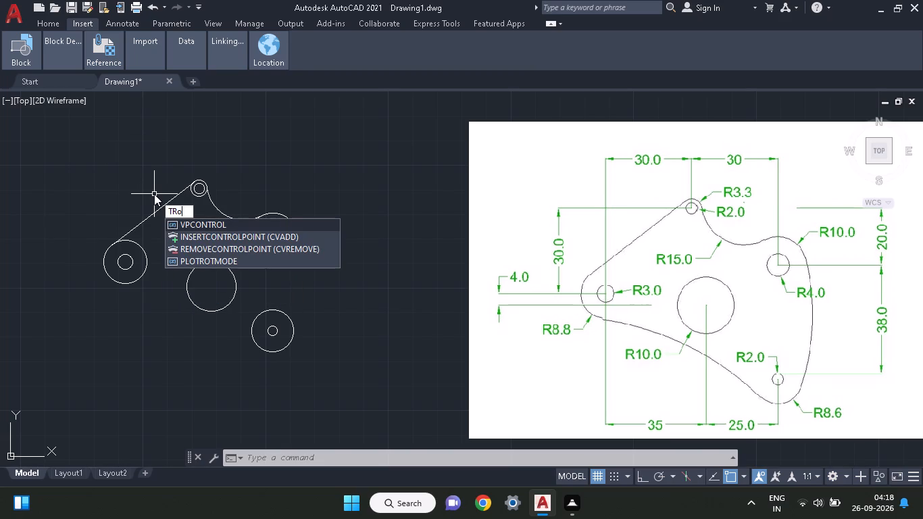
pyautogui.press('BackSpace')
pyautogui.press('o')
pyautogui.press('BackSpace')
pyautogui.press('i')
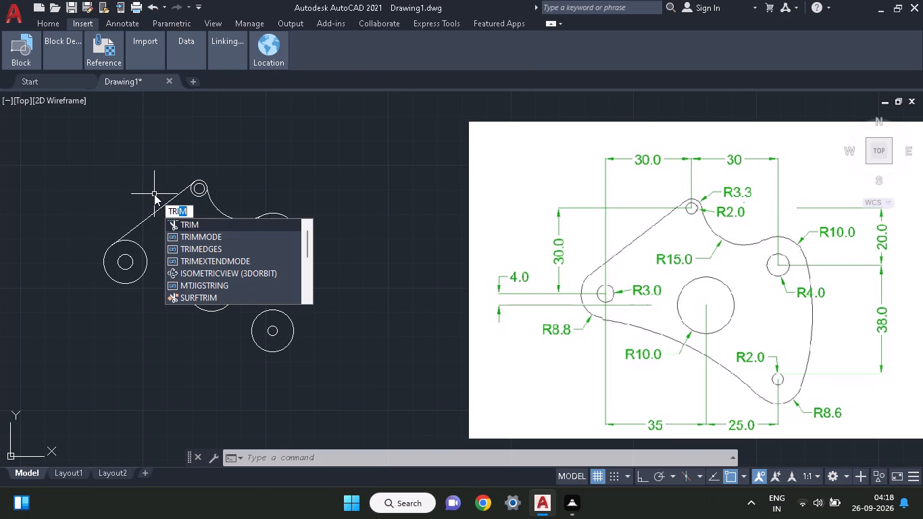
pyautogui.press(',')
pyautogui.press('BackSpace')
pyautogui.press('m')
pyautogui.press('space')
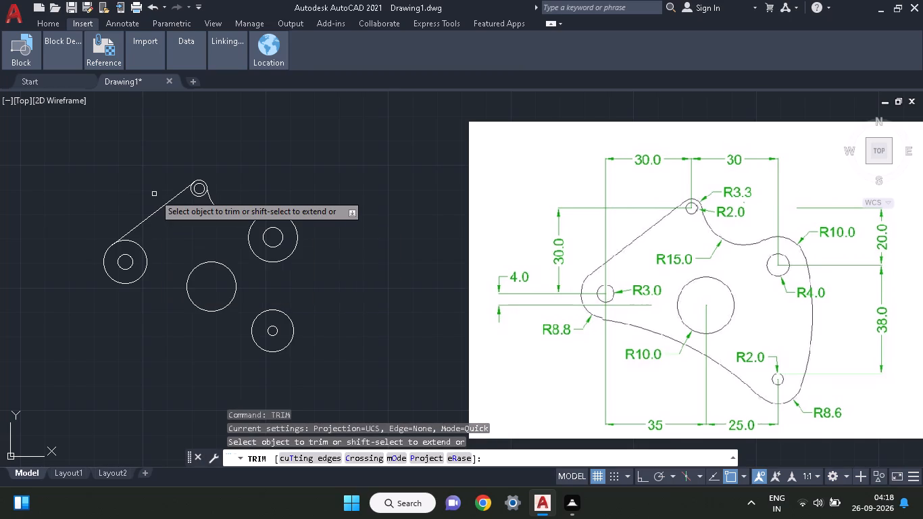
pyautogui.click(194, 197)
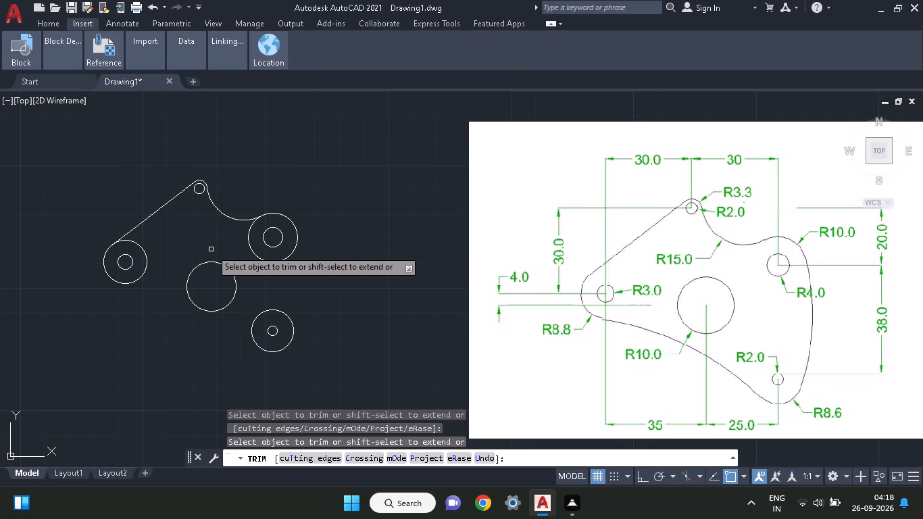
pyautogui.press('Escape')
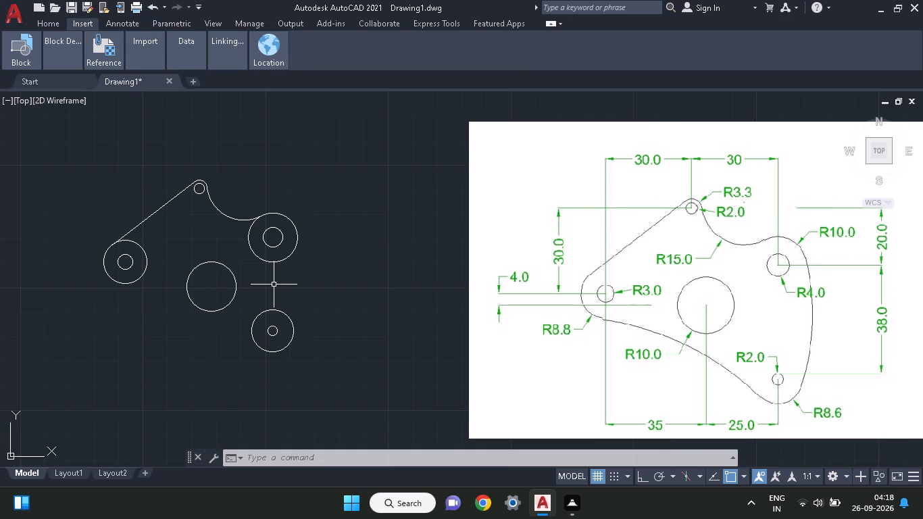
# Draw a radius 30 circle using tan-tan-radius, tangent to the right sides of the upper-right R10 circle and the R8.6 circle.
pyautogui.write('circ')
pyautogui.press('l')
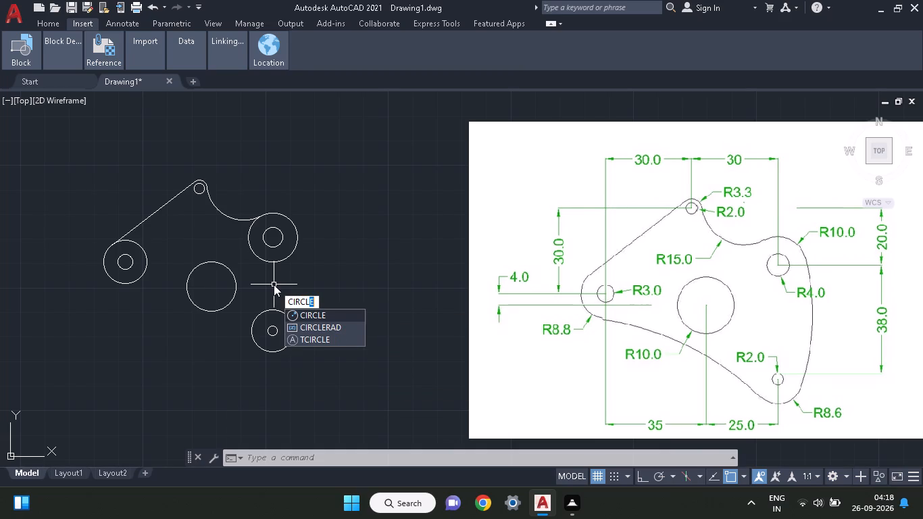
pyautogui.write('e')
pyautogui.press('space')
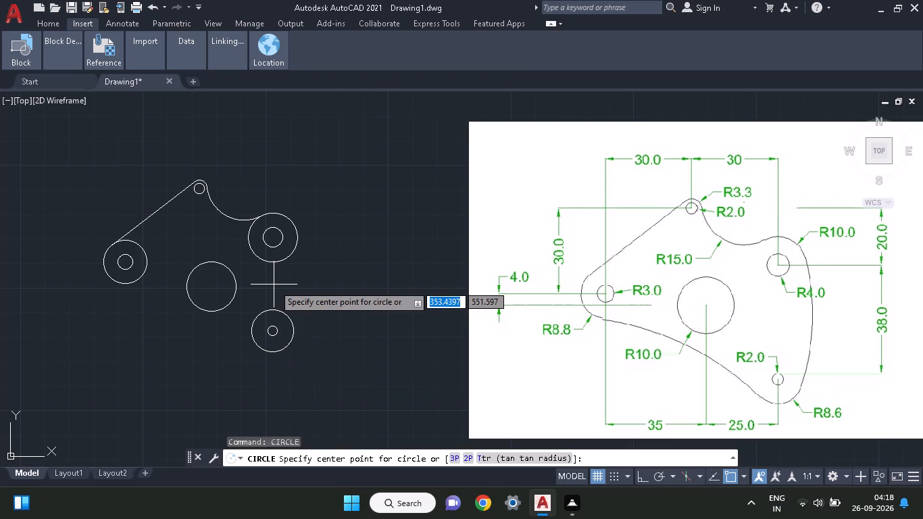
pyautogui.write('ttr')
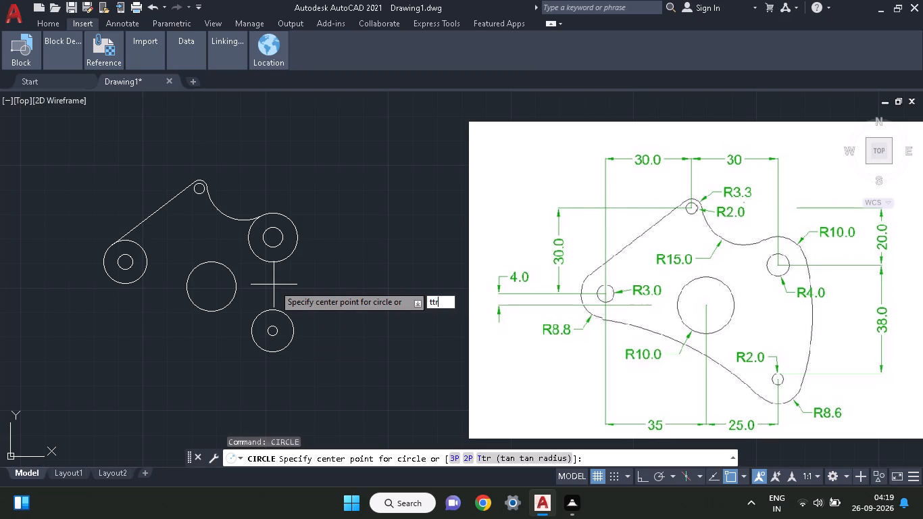
pyautogui.press('space')
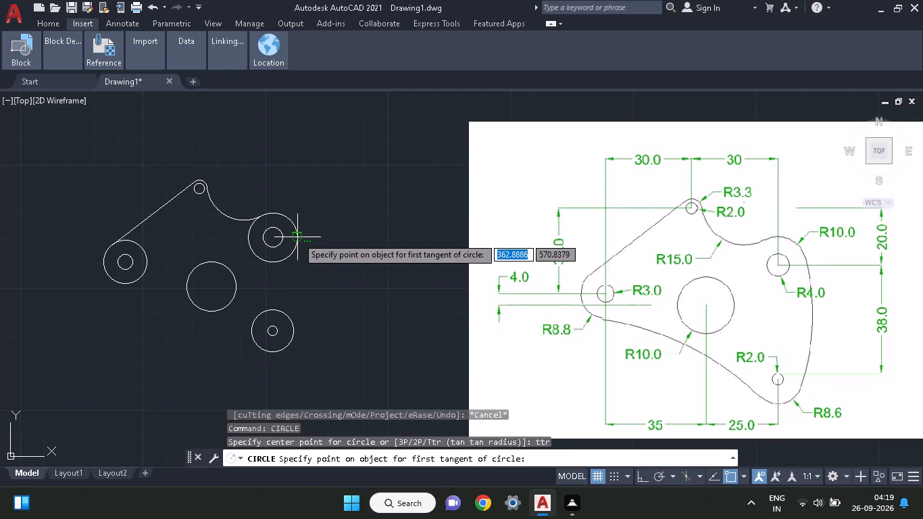
pyautogui.click(297, 237)
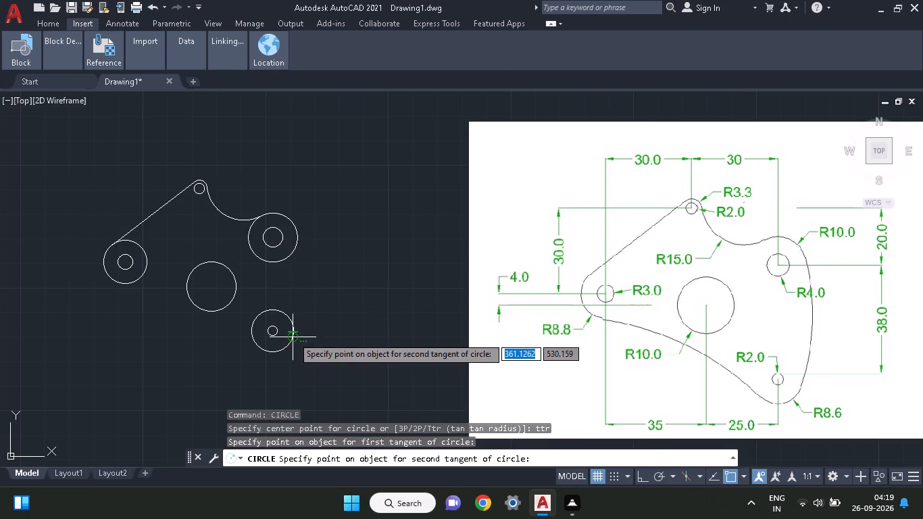
pyautogui.click(292, 336)
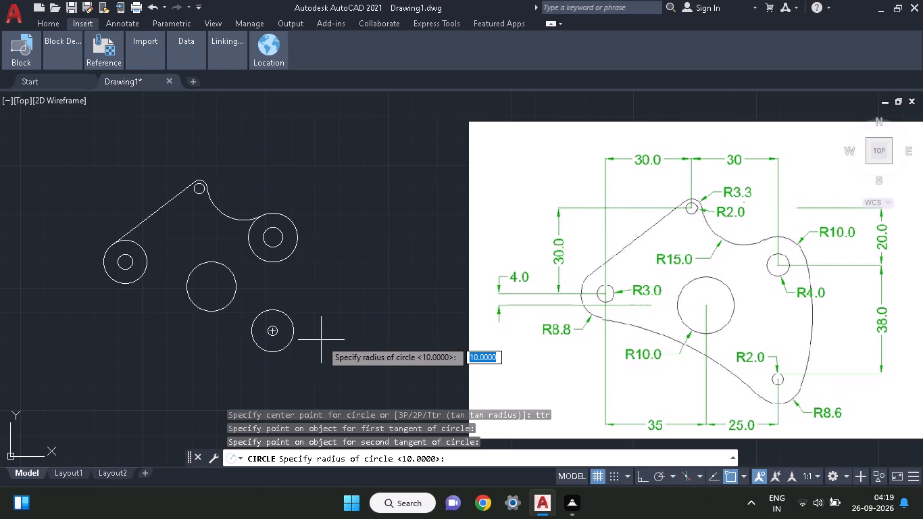
pyautogui.write('30')
pyautogui.press('Return')
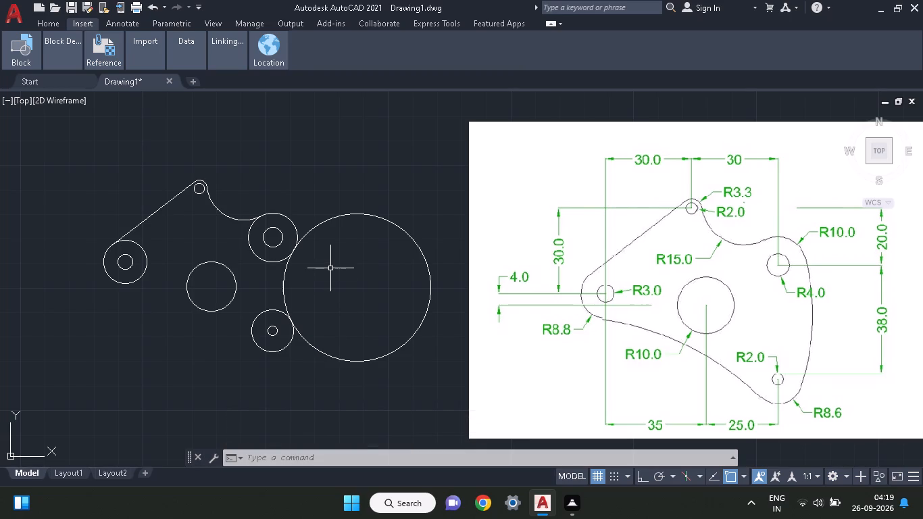
# Trim away the outer right part of the R30 circle, keeping only the arc between the R10 and R8.6 circles.
pyautogui.press('6')
pyautogui.press('\\')
pyautogui.press('BackSpace')
pyautogui.press('BackSpace')
pyautogui.press('y')
pyautogui.press('BackSpace')
pyautogui.press('t')
pyautogui.press('r')
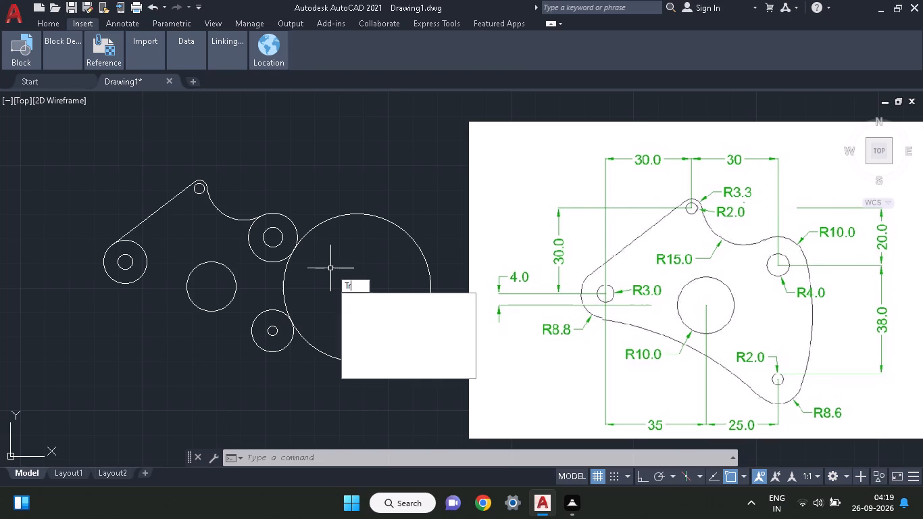
pyautogui.press('u')
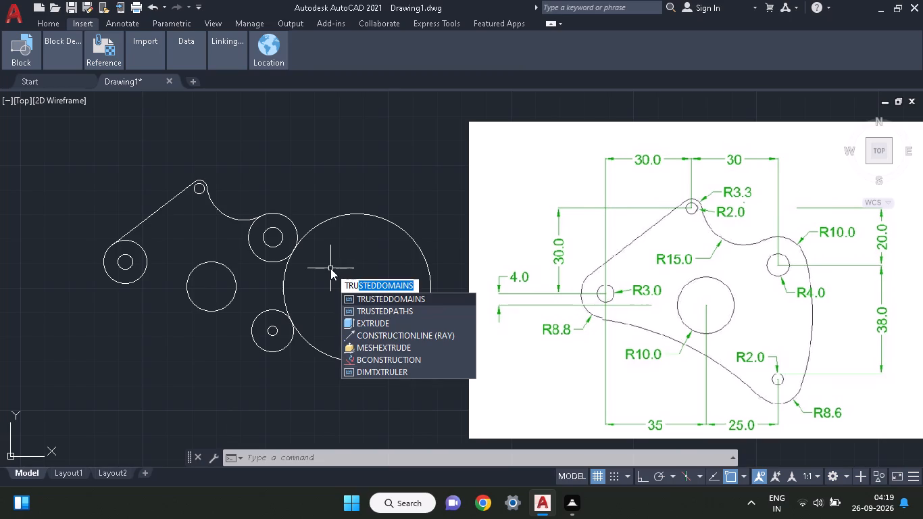
pyautogui.press('BackSpace')
pyautogui.press('BackSpace')
pyautogui.press('i')
pyautogui.write('m')
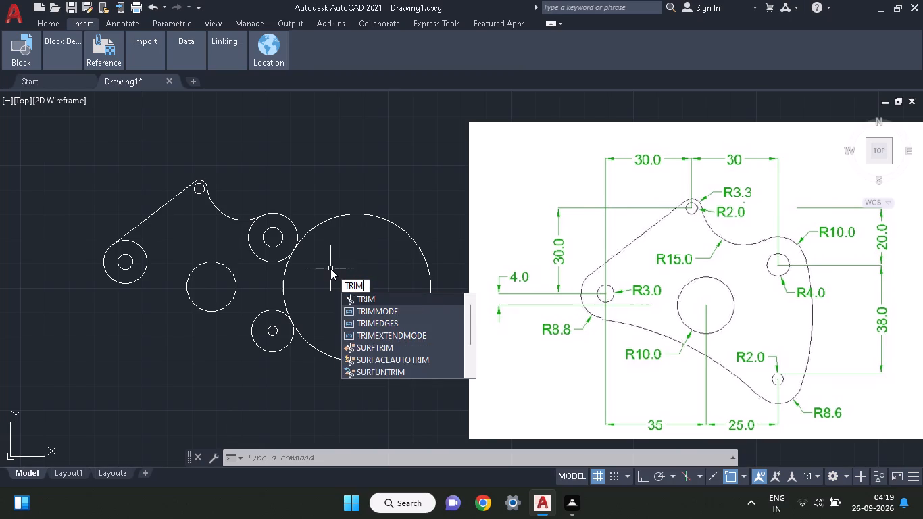
pyautogui.press('space')
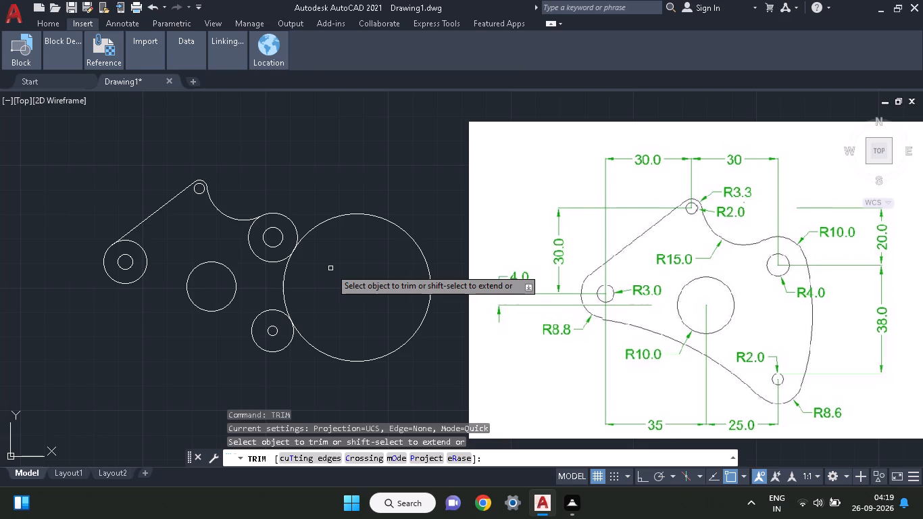
pyautogui.click(343, 217)
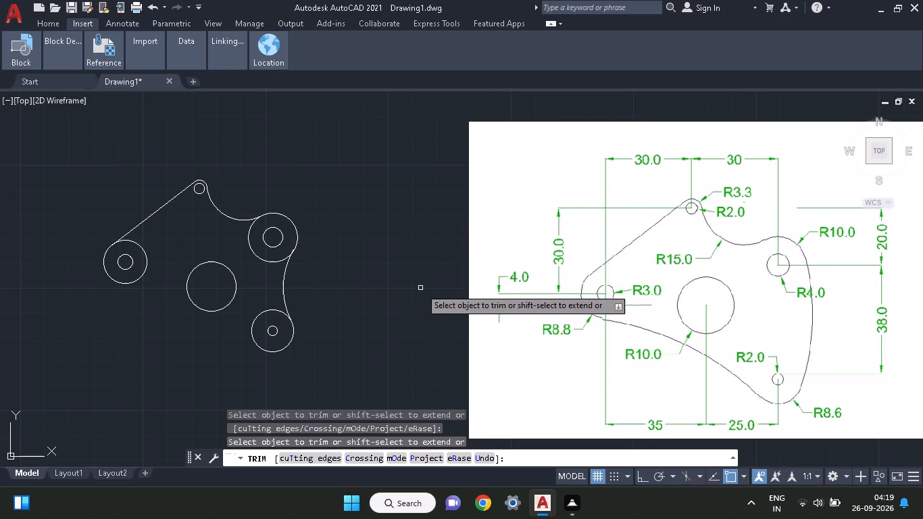
pyautogui.press('Escape')
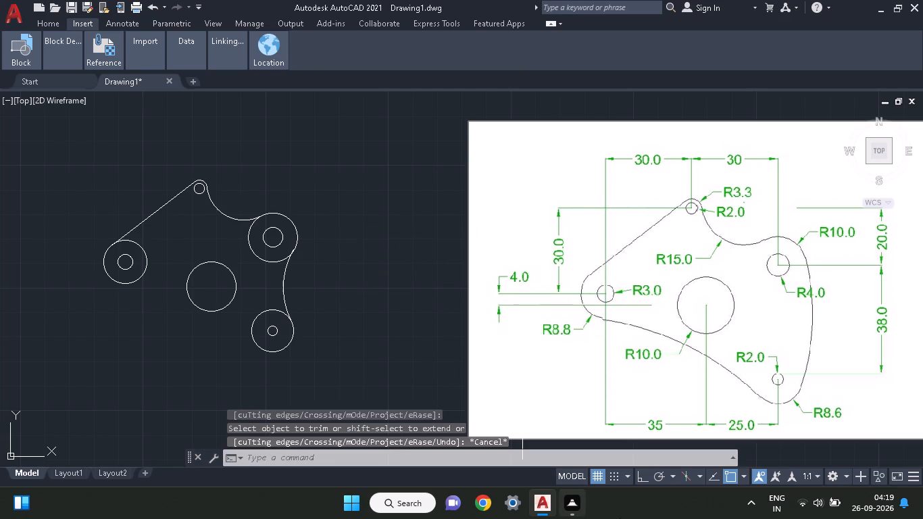
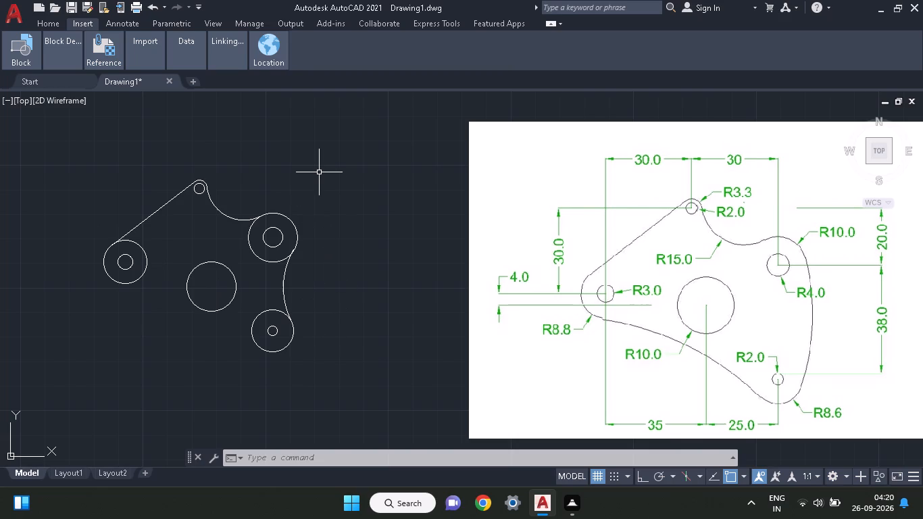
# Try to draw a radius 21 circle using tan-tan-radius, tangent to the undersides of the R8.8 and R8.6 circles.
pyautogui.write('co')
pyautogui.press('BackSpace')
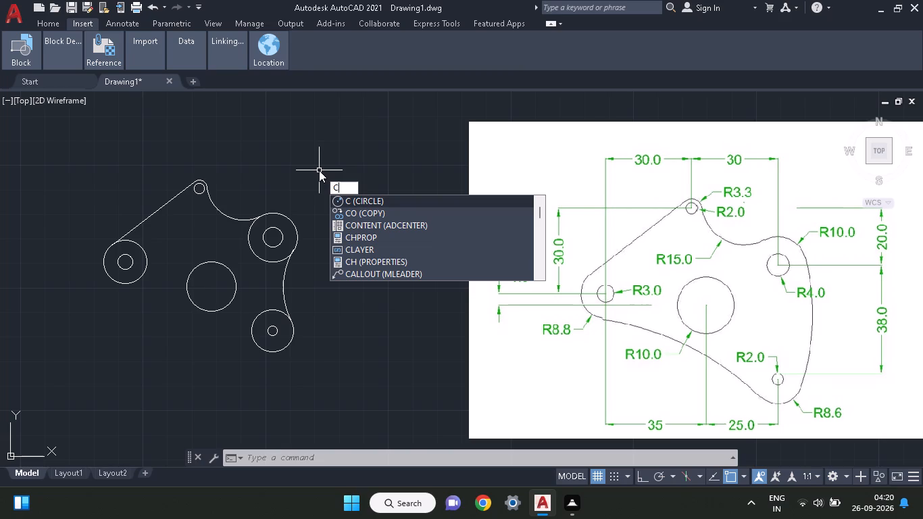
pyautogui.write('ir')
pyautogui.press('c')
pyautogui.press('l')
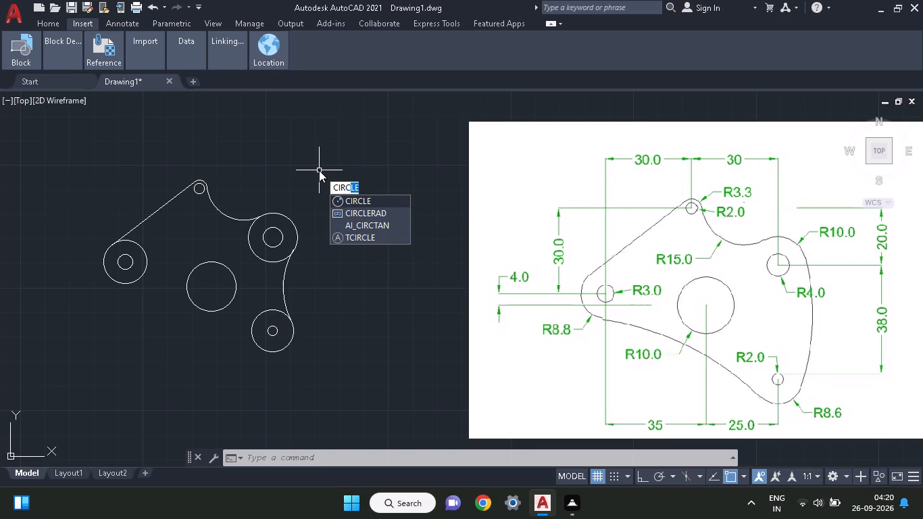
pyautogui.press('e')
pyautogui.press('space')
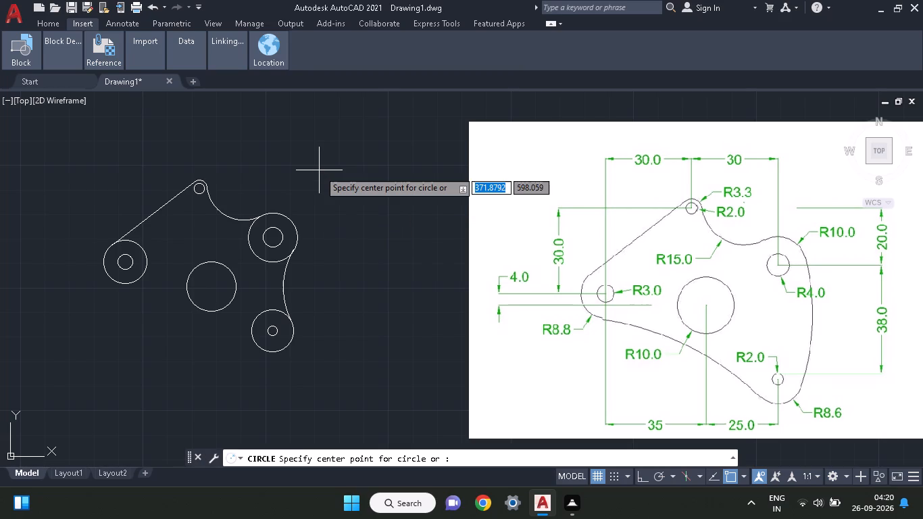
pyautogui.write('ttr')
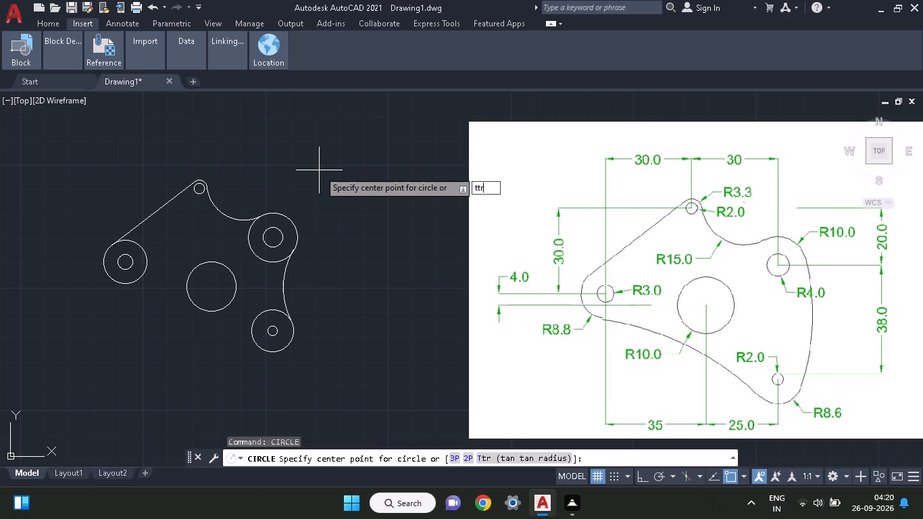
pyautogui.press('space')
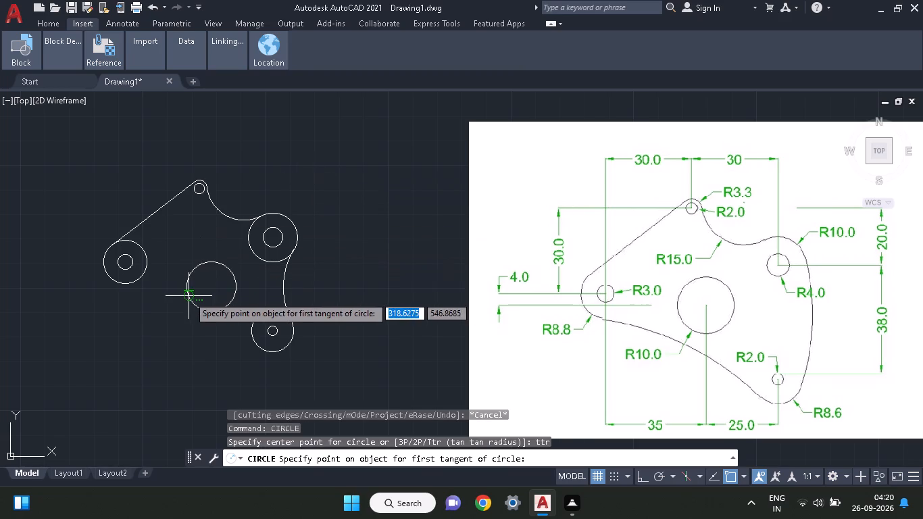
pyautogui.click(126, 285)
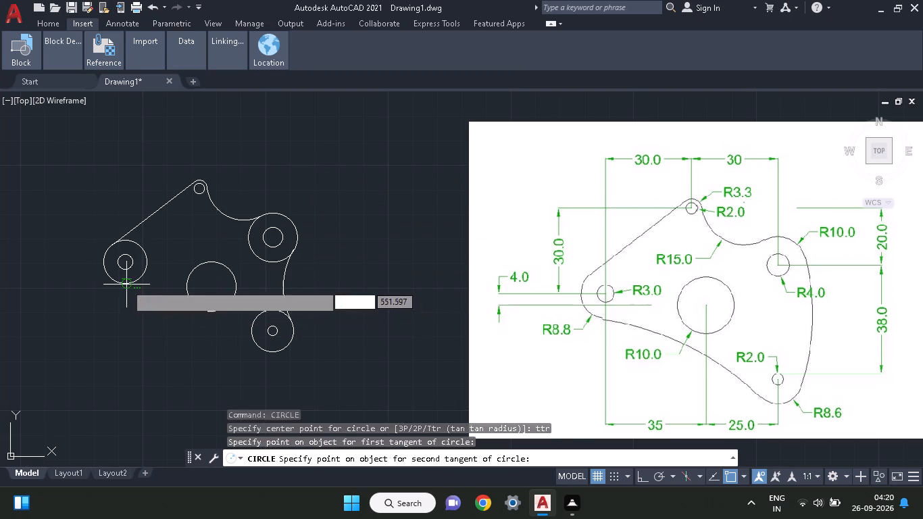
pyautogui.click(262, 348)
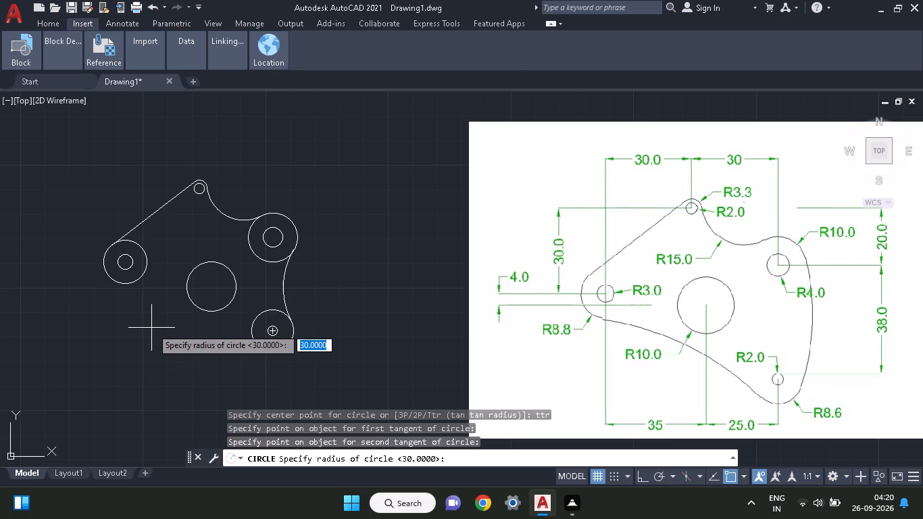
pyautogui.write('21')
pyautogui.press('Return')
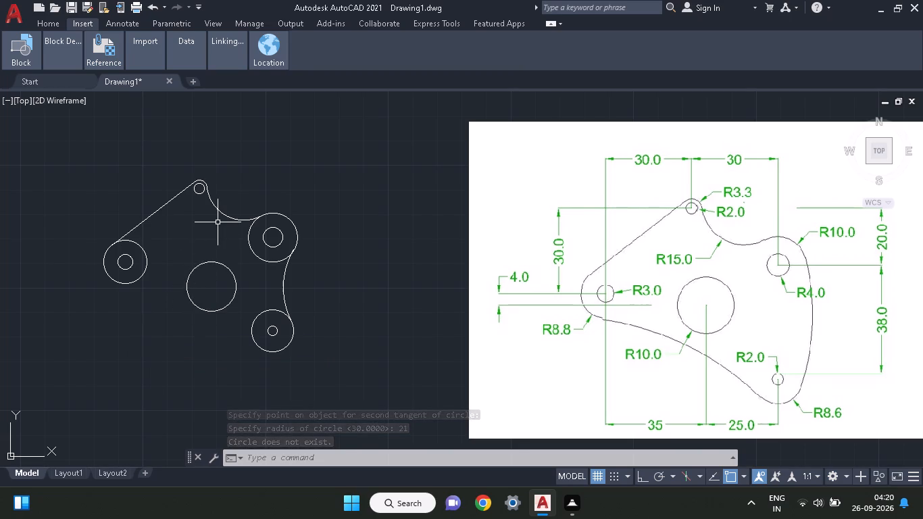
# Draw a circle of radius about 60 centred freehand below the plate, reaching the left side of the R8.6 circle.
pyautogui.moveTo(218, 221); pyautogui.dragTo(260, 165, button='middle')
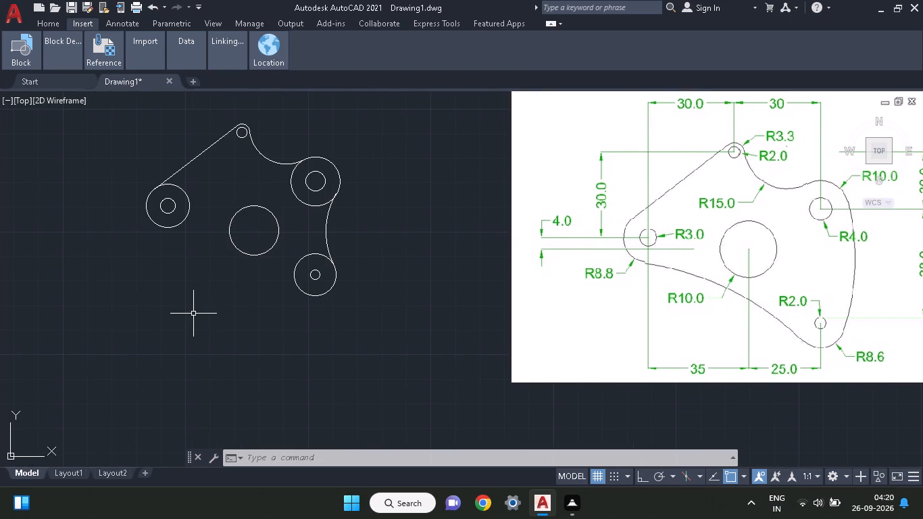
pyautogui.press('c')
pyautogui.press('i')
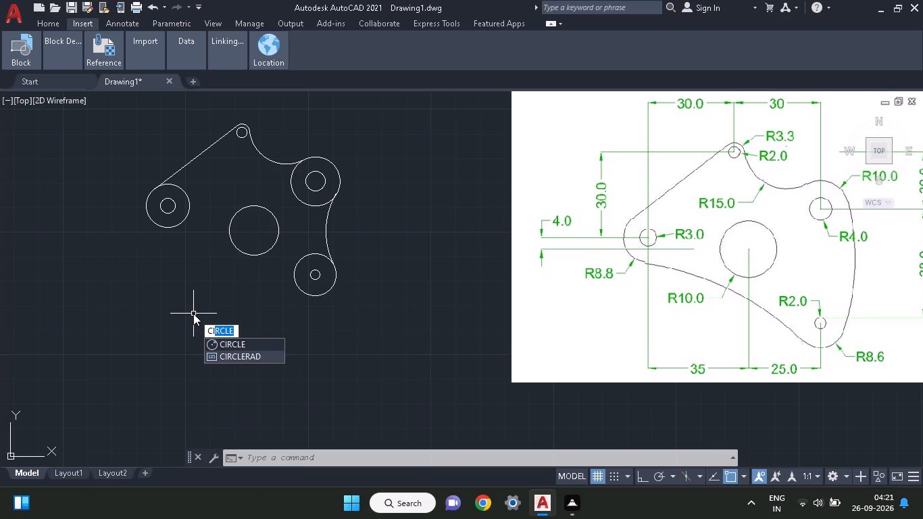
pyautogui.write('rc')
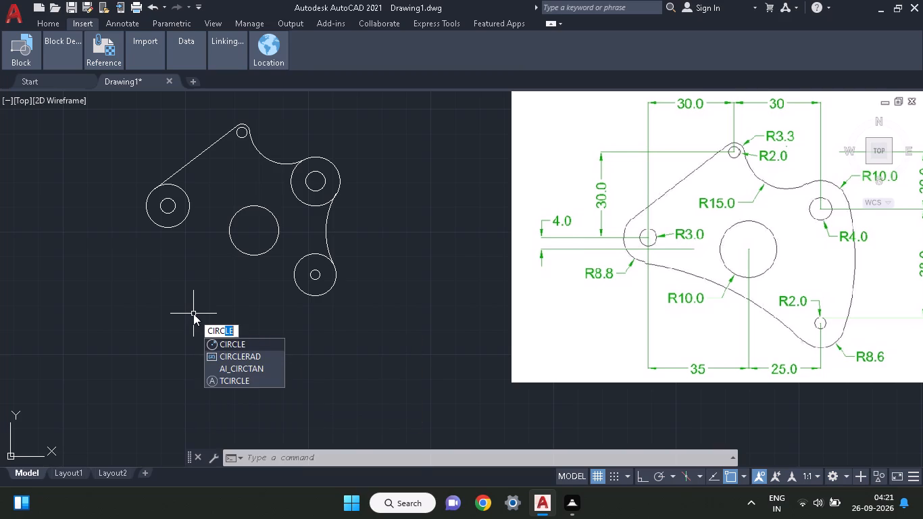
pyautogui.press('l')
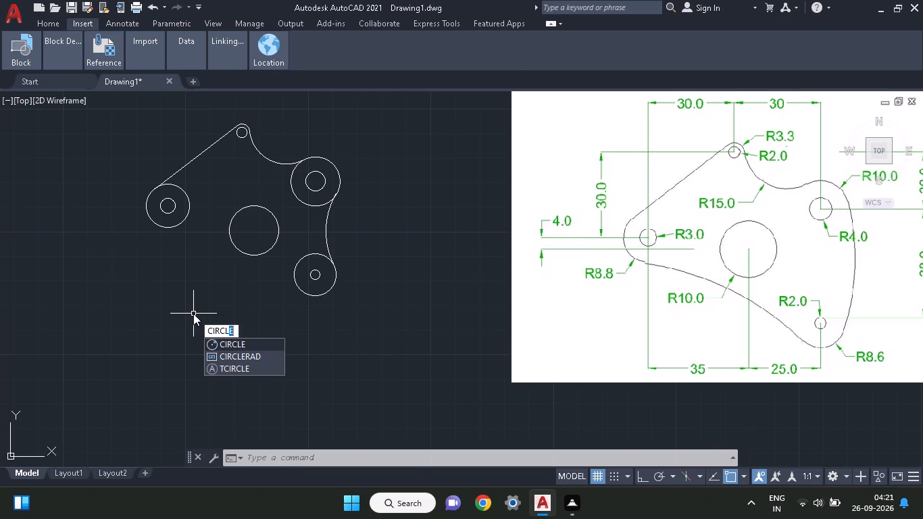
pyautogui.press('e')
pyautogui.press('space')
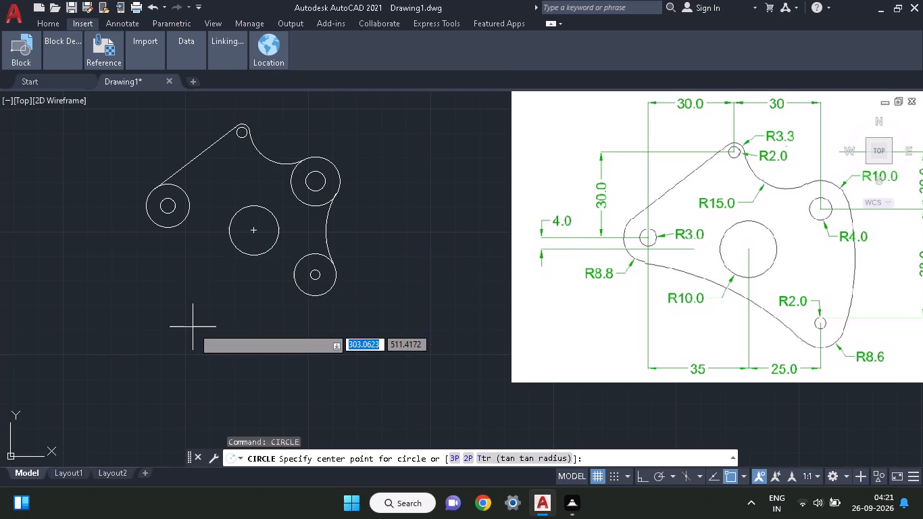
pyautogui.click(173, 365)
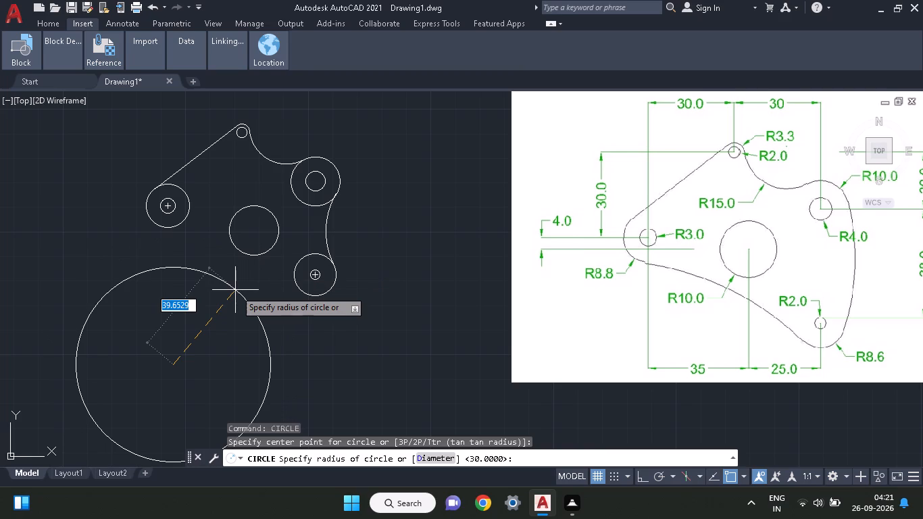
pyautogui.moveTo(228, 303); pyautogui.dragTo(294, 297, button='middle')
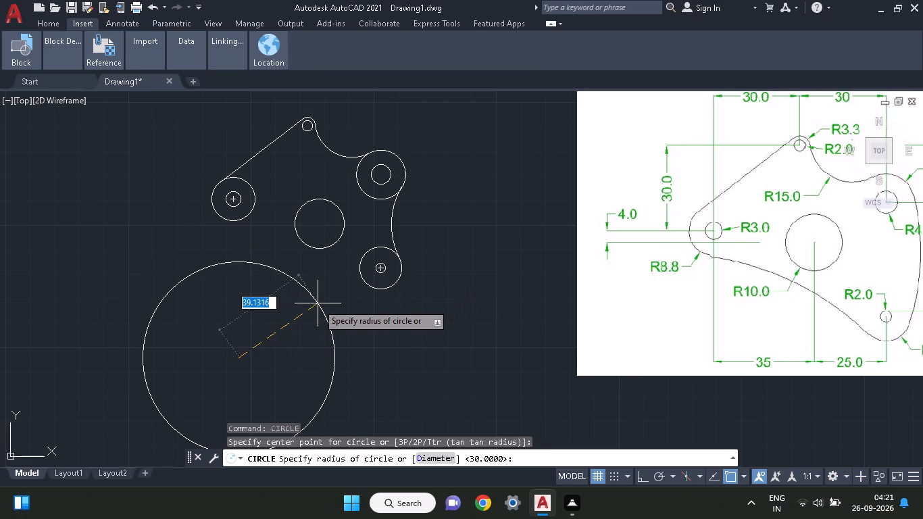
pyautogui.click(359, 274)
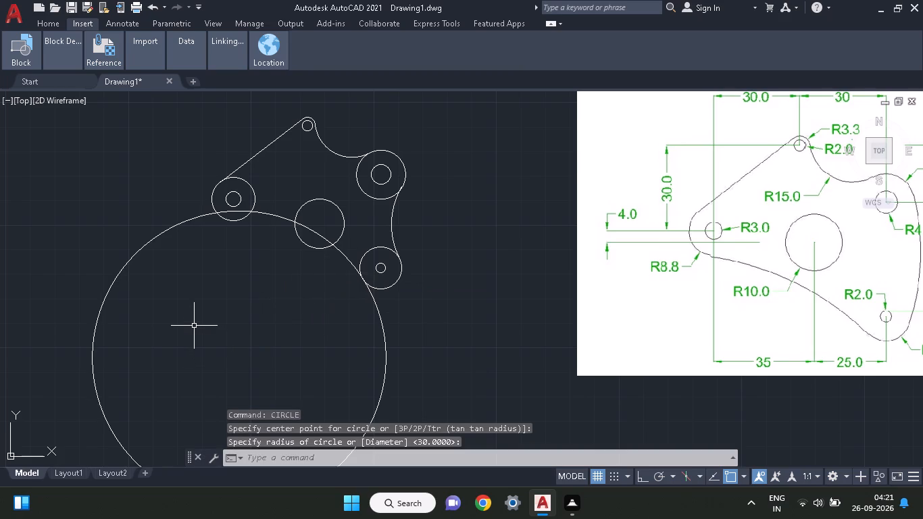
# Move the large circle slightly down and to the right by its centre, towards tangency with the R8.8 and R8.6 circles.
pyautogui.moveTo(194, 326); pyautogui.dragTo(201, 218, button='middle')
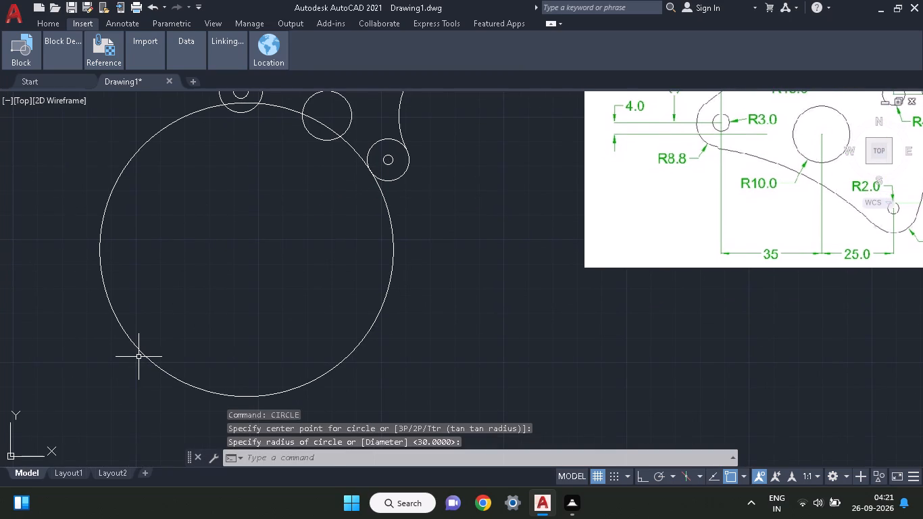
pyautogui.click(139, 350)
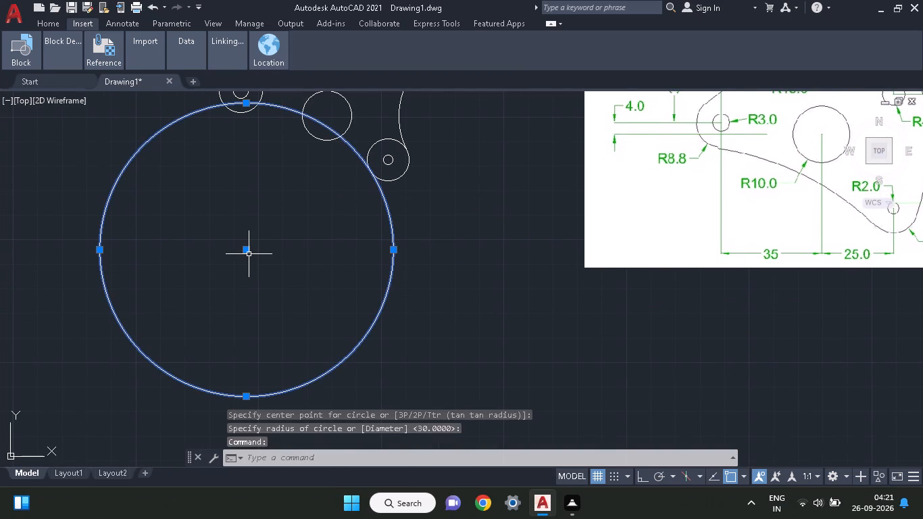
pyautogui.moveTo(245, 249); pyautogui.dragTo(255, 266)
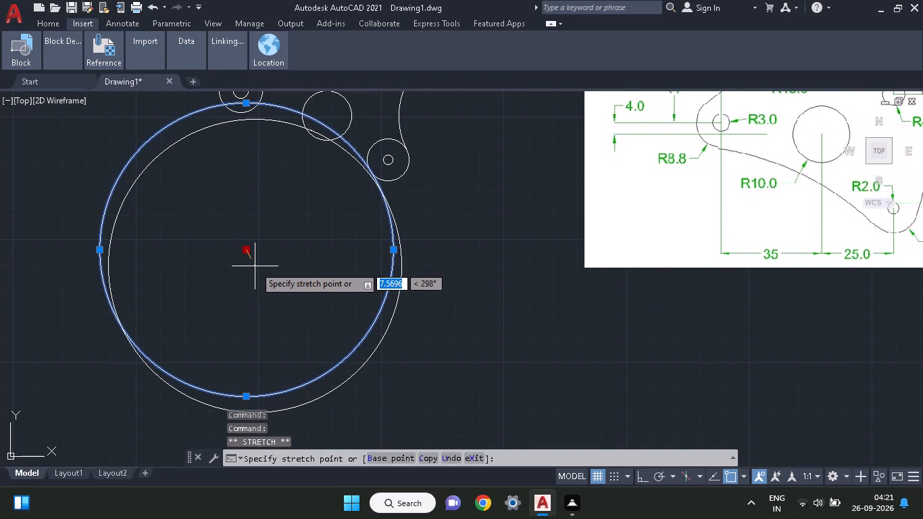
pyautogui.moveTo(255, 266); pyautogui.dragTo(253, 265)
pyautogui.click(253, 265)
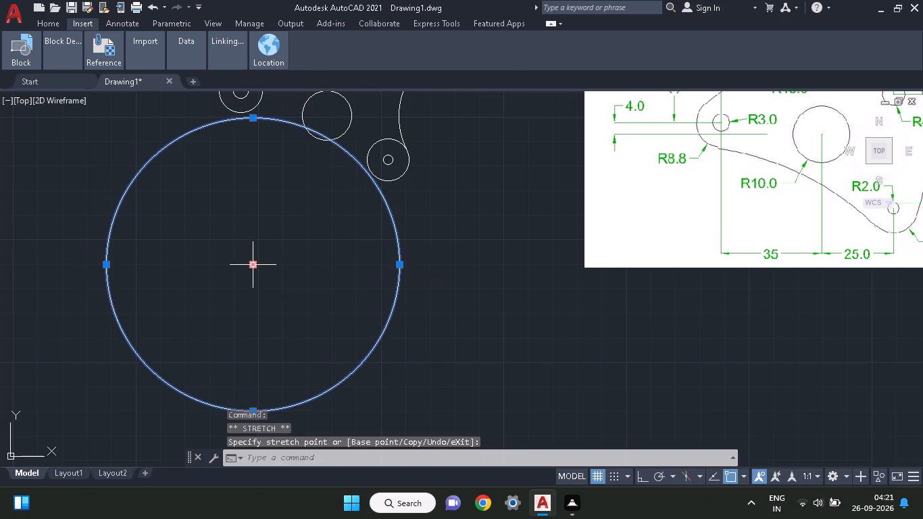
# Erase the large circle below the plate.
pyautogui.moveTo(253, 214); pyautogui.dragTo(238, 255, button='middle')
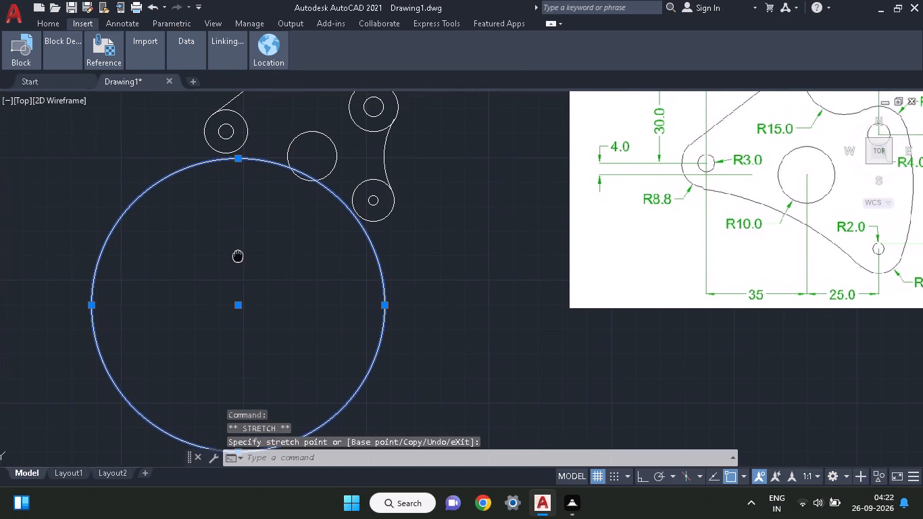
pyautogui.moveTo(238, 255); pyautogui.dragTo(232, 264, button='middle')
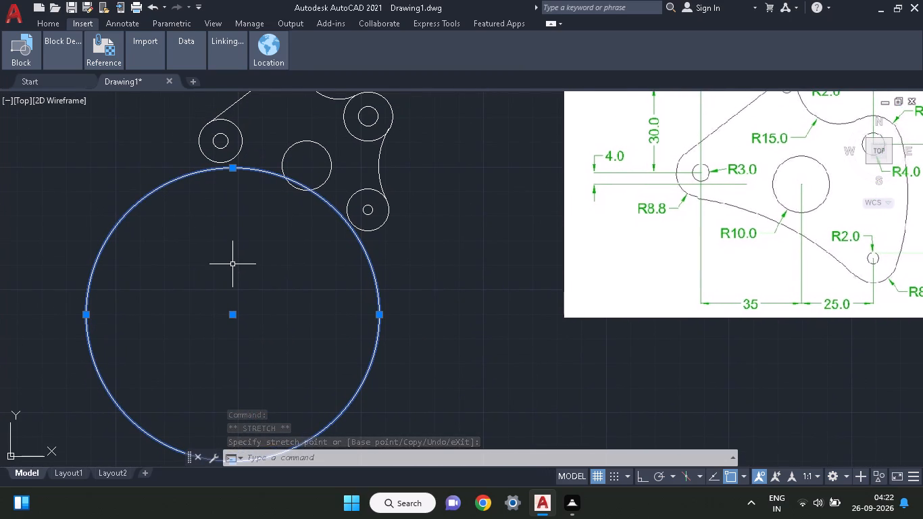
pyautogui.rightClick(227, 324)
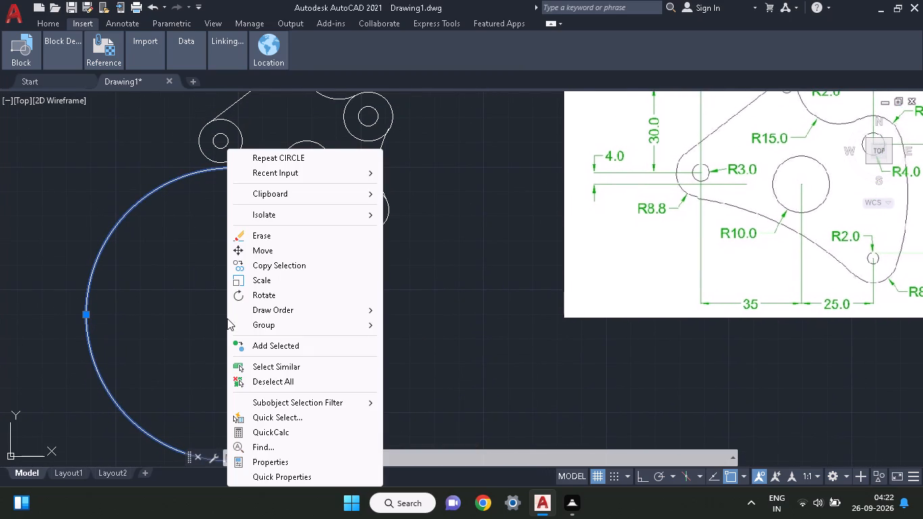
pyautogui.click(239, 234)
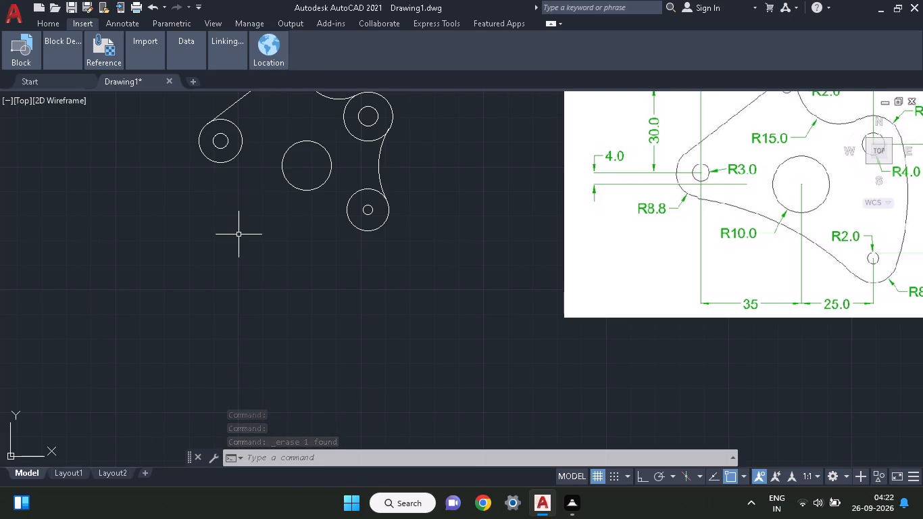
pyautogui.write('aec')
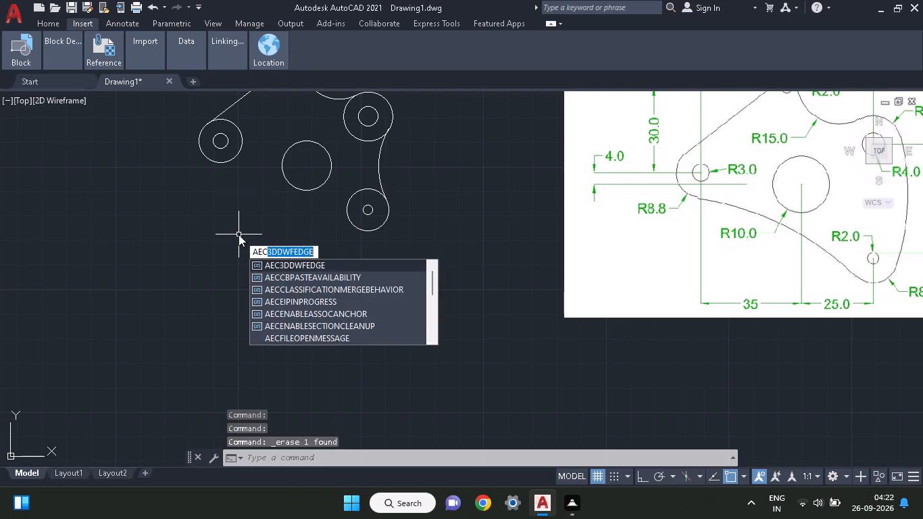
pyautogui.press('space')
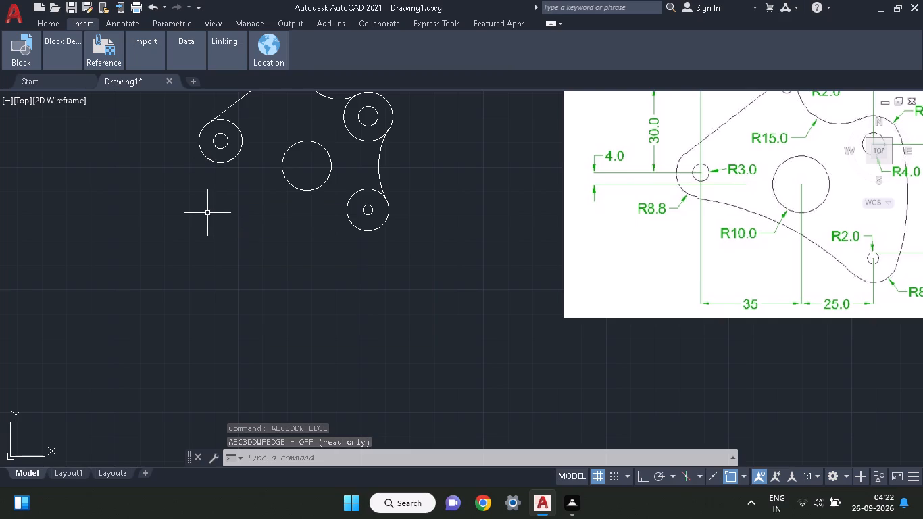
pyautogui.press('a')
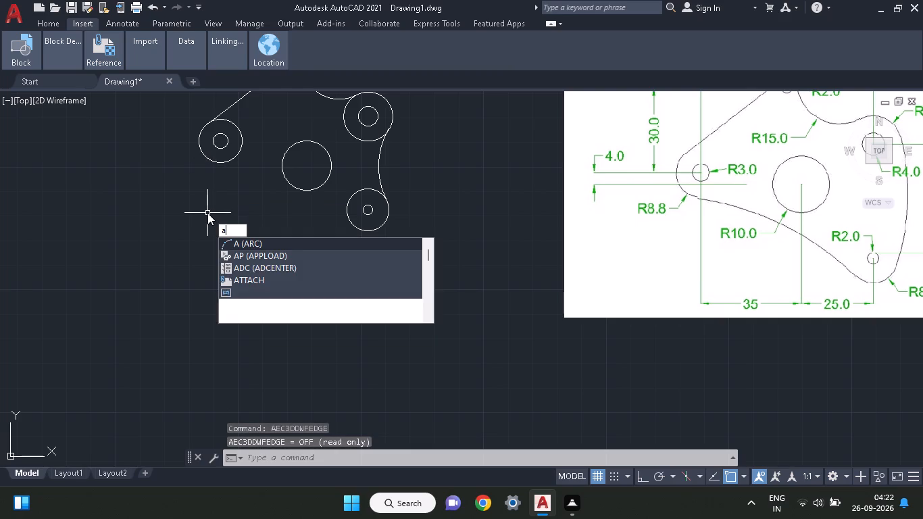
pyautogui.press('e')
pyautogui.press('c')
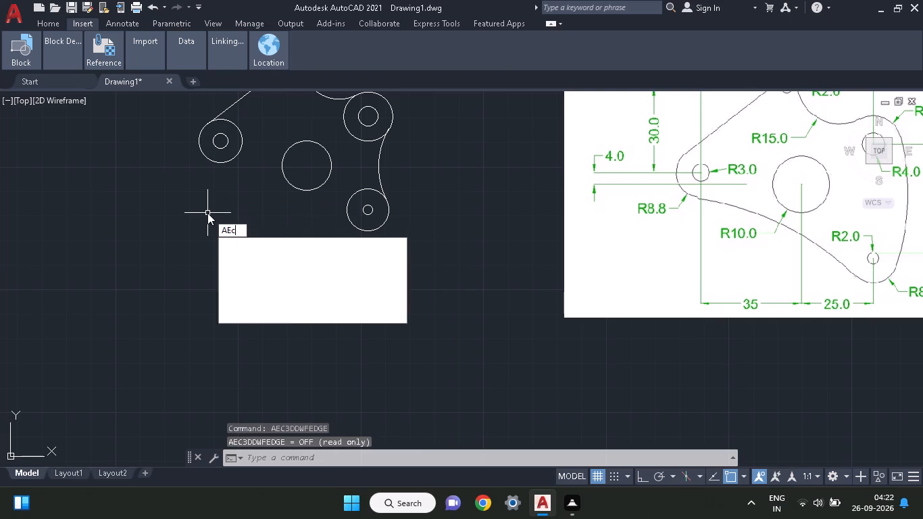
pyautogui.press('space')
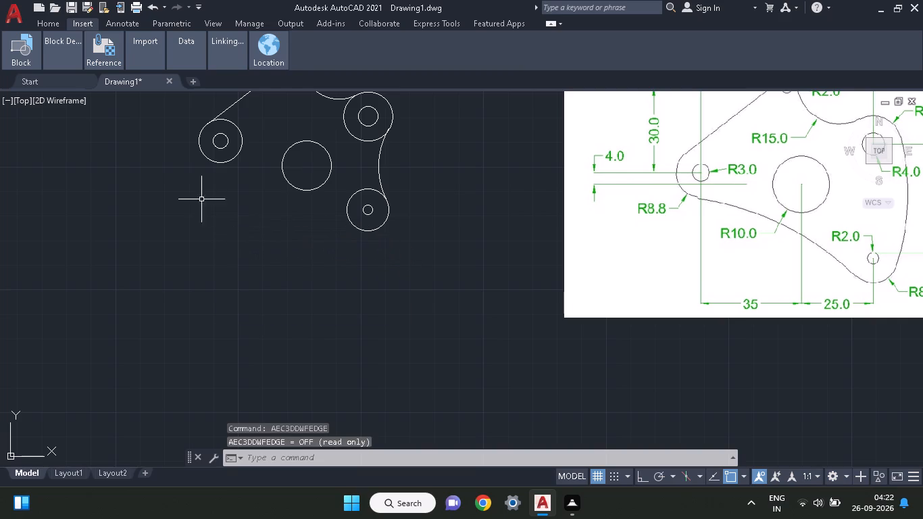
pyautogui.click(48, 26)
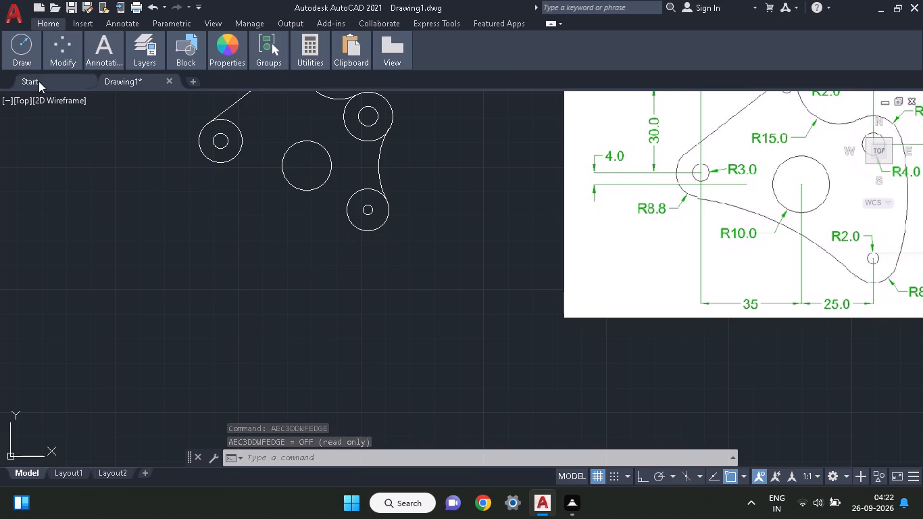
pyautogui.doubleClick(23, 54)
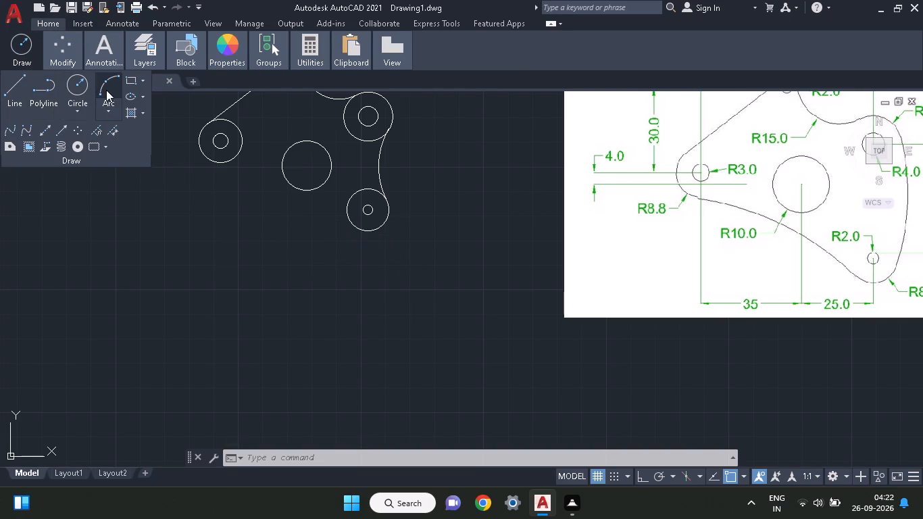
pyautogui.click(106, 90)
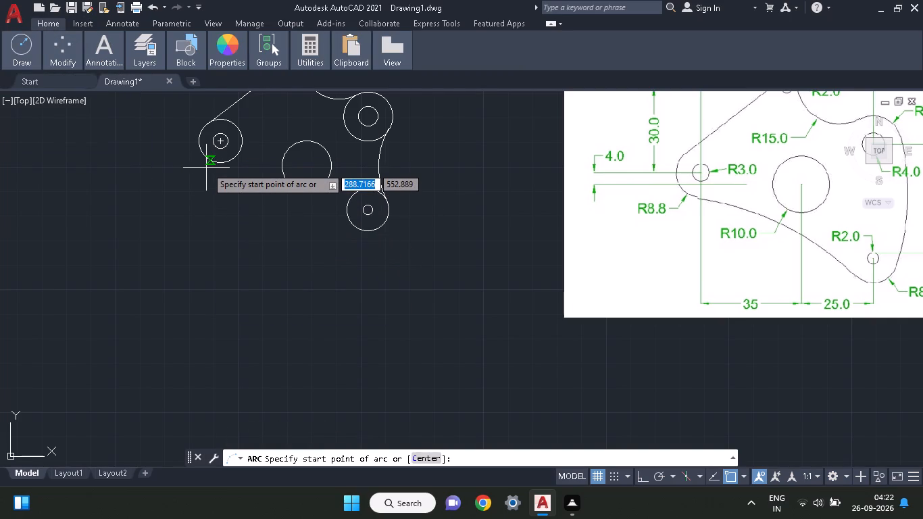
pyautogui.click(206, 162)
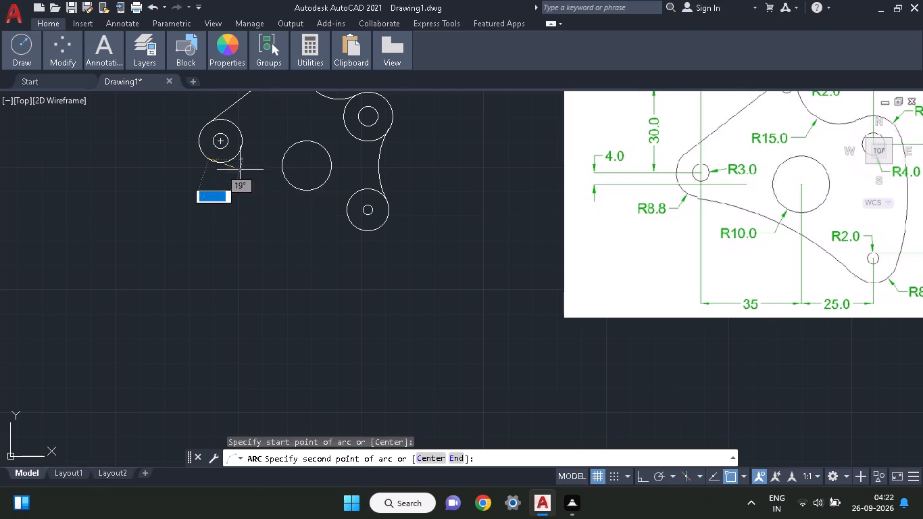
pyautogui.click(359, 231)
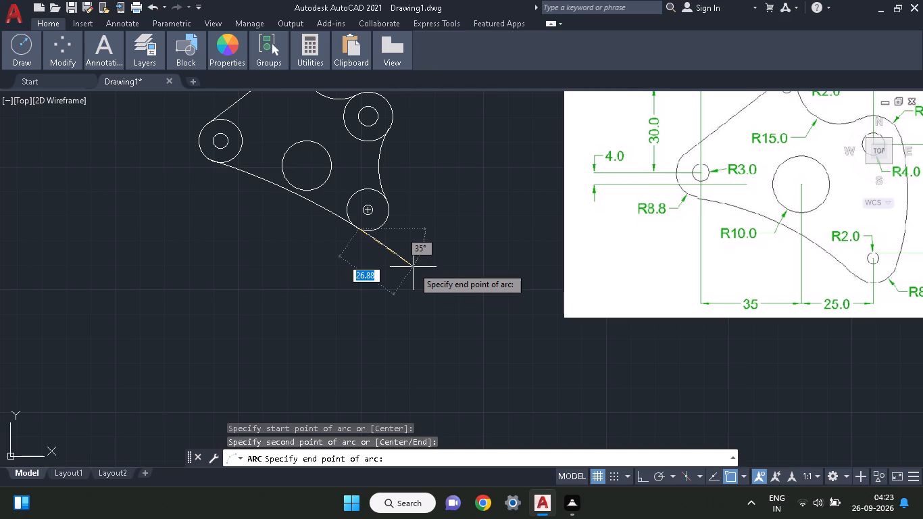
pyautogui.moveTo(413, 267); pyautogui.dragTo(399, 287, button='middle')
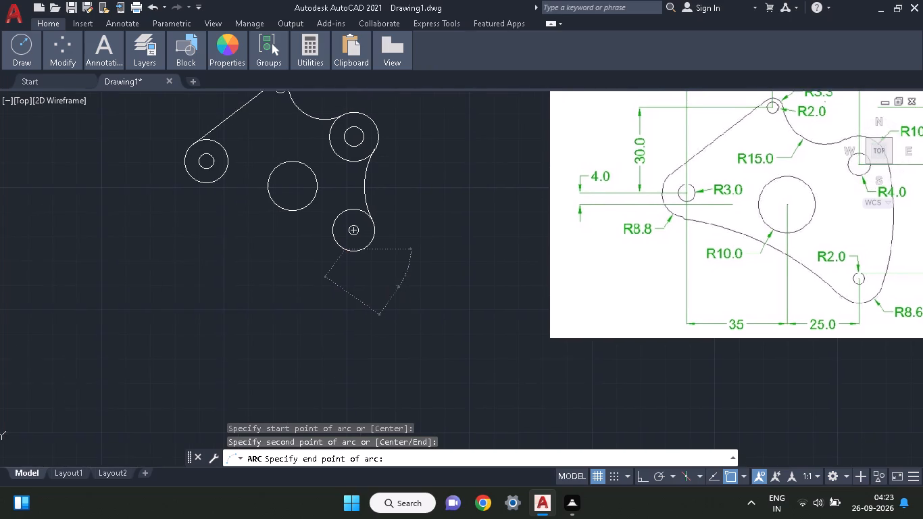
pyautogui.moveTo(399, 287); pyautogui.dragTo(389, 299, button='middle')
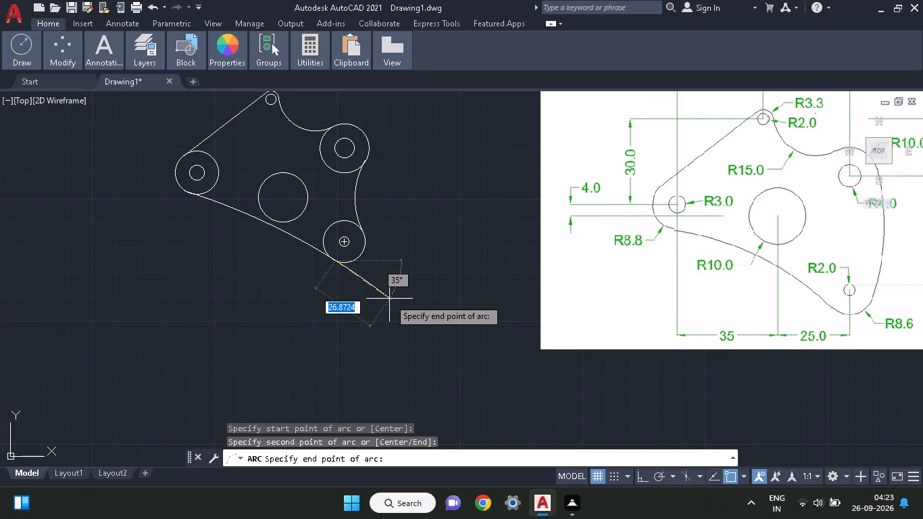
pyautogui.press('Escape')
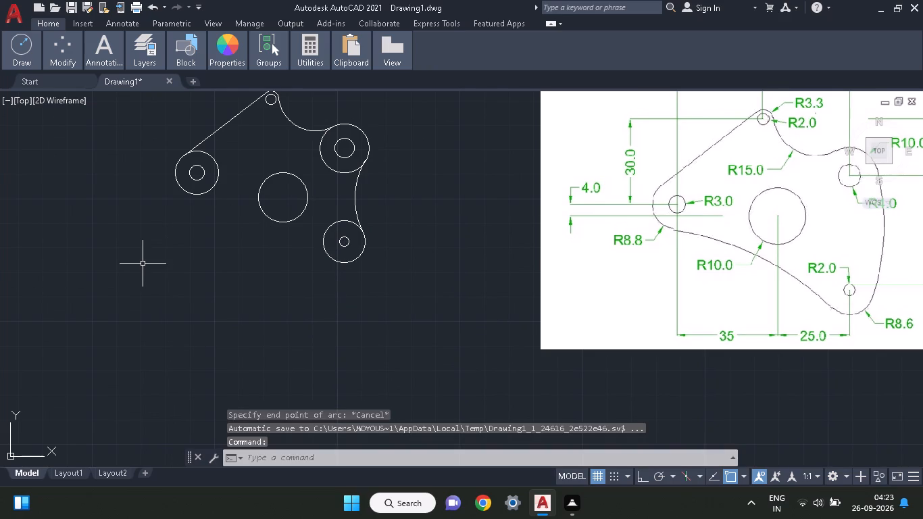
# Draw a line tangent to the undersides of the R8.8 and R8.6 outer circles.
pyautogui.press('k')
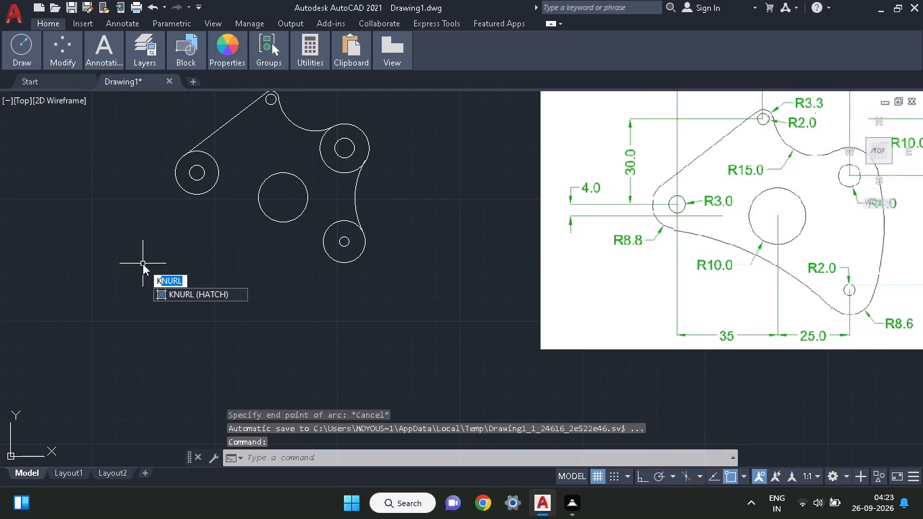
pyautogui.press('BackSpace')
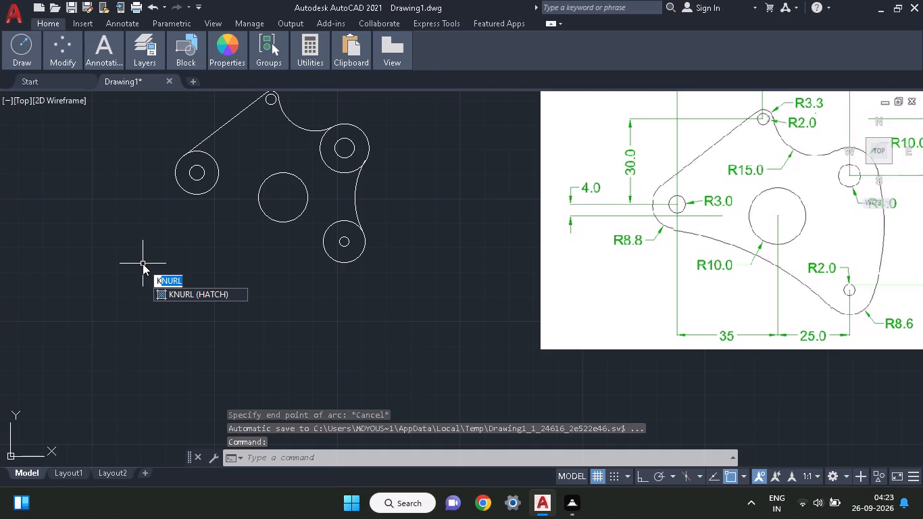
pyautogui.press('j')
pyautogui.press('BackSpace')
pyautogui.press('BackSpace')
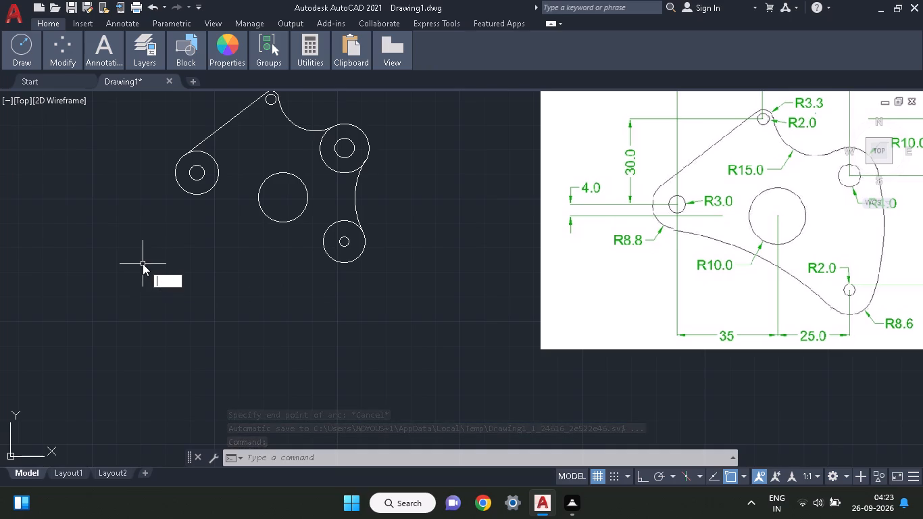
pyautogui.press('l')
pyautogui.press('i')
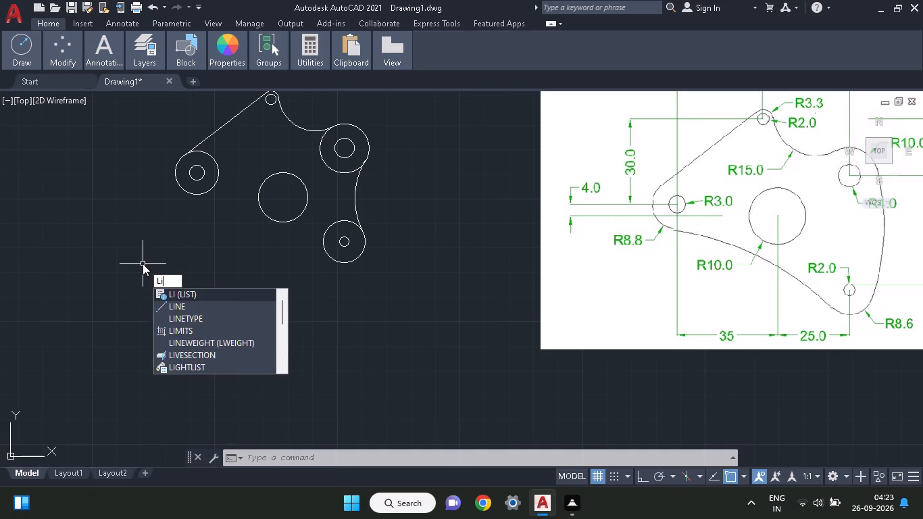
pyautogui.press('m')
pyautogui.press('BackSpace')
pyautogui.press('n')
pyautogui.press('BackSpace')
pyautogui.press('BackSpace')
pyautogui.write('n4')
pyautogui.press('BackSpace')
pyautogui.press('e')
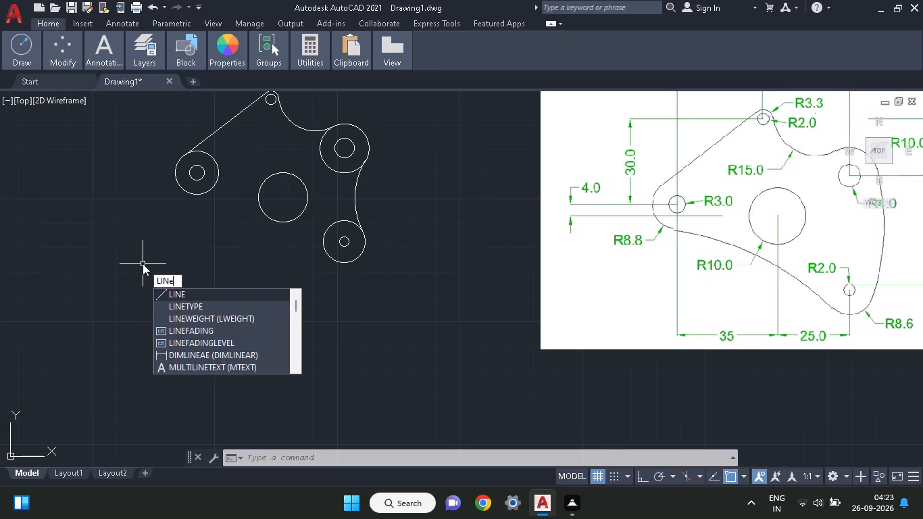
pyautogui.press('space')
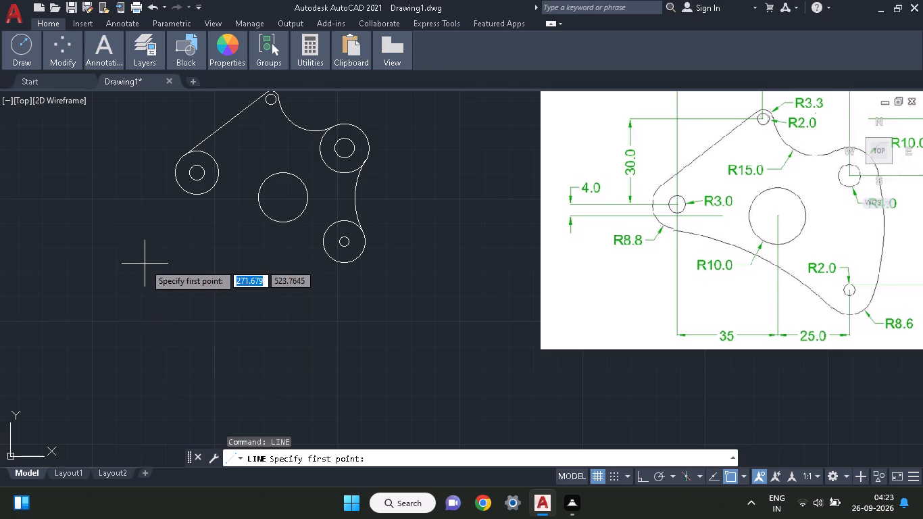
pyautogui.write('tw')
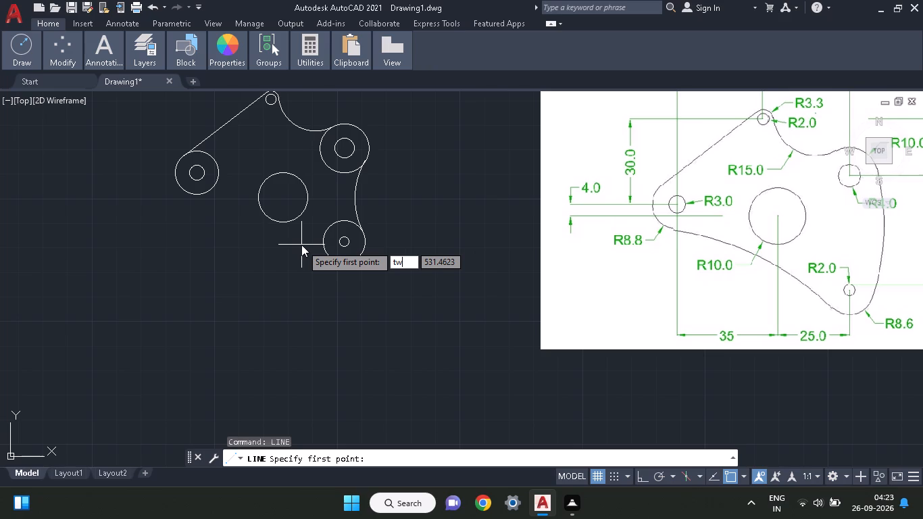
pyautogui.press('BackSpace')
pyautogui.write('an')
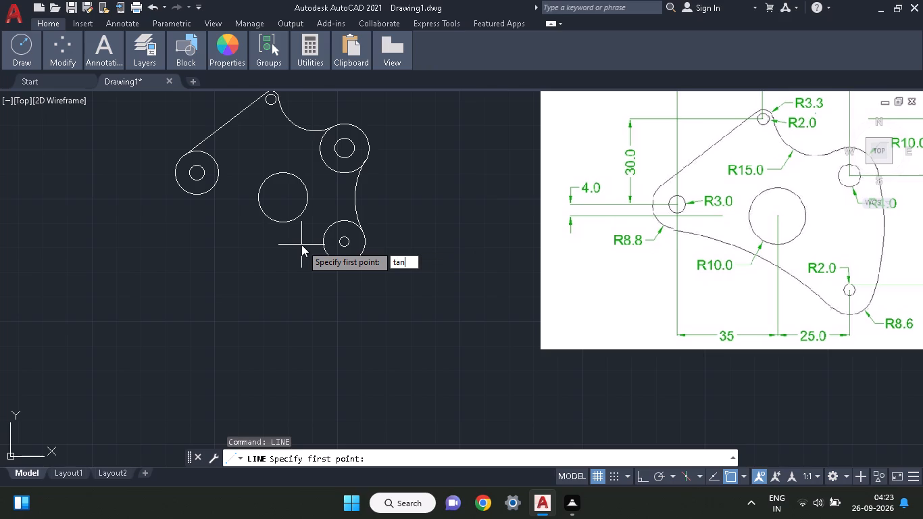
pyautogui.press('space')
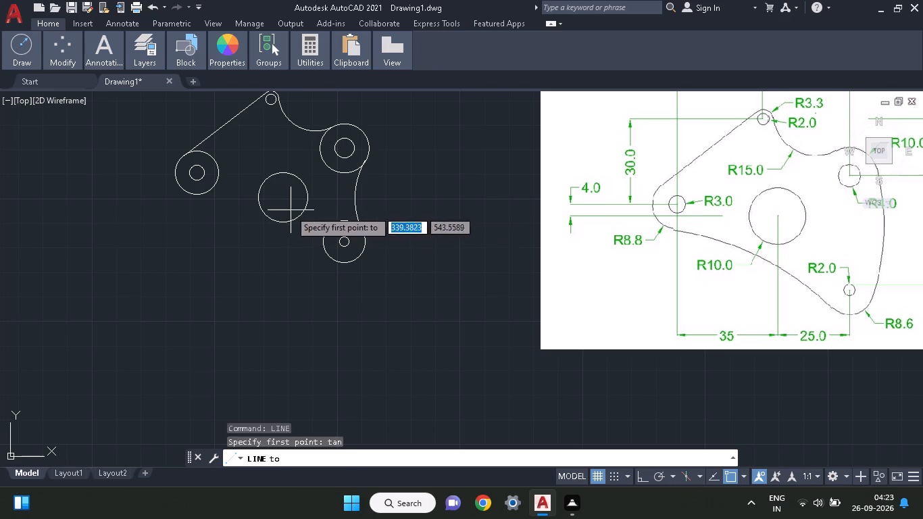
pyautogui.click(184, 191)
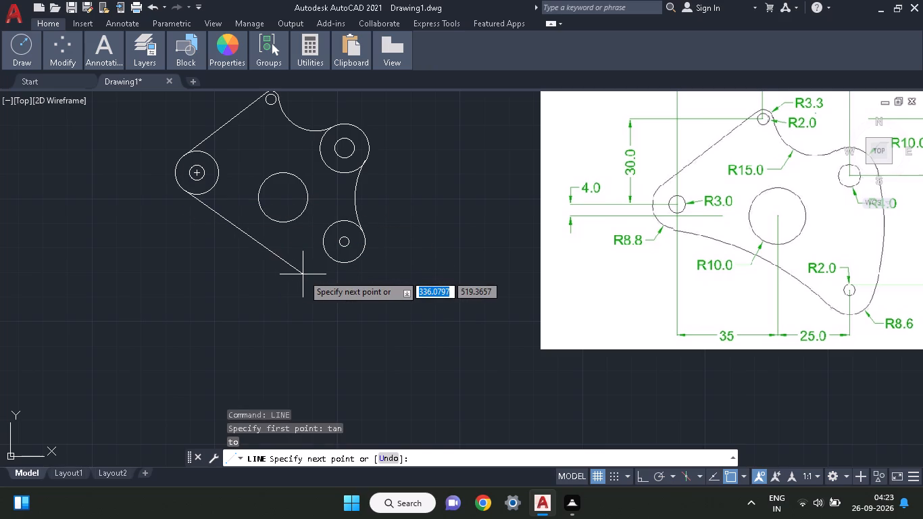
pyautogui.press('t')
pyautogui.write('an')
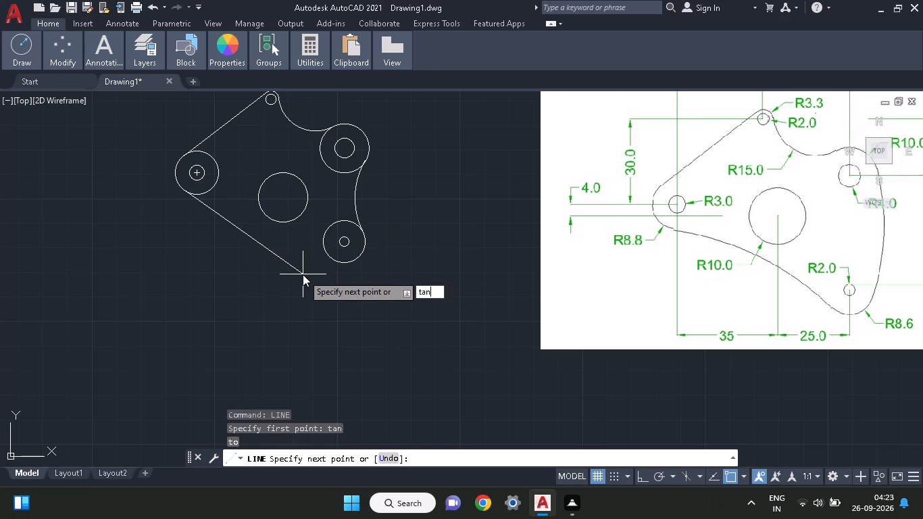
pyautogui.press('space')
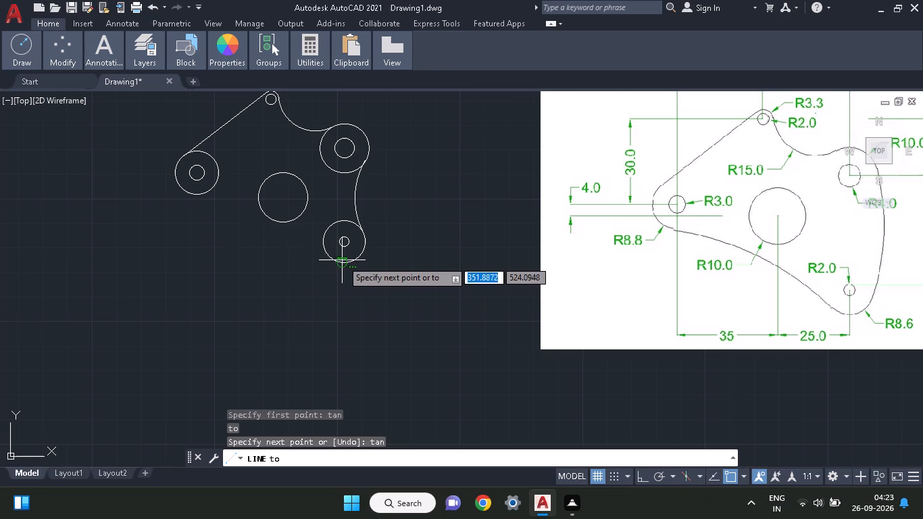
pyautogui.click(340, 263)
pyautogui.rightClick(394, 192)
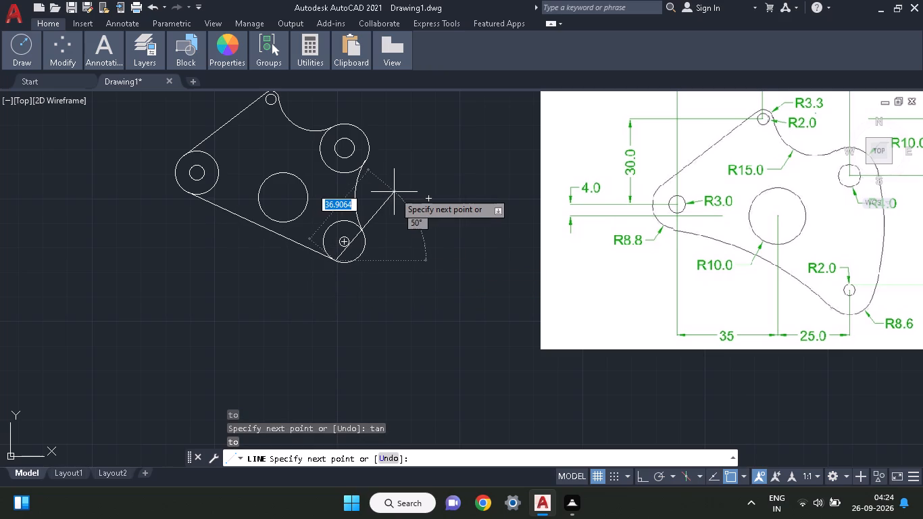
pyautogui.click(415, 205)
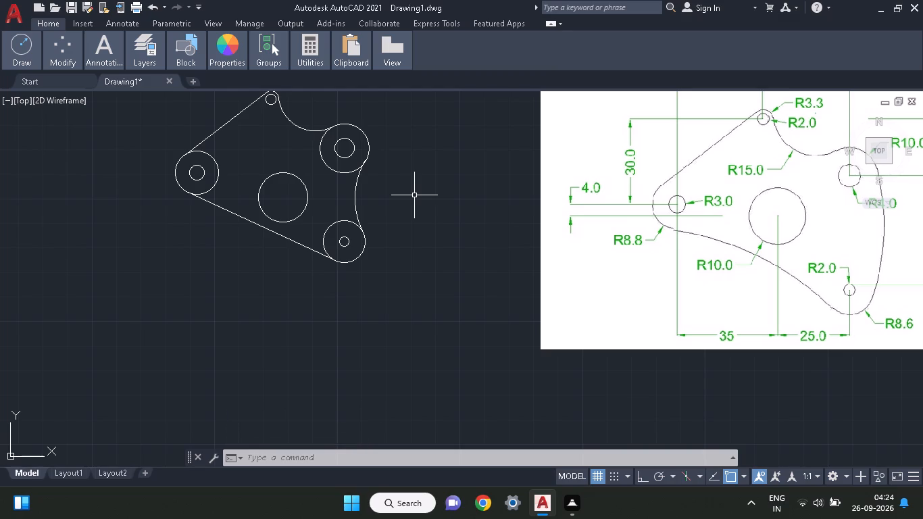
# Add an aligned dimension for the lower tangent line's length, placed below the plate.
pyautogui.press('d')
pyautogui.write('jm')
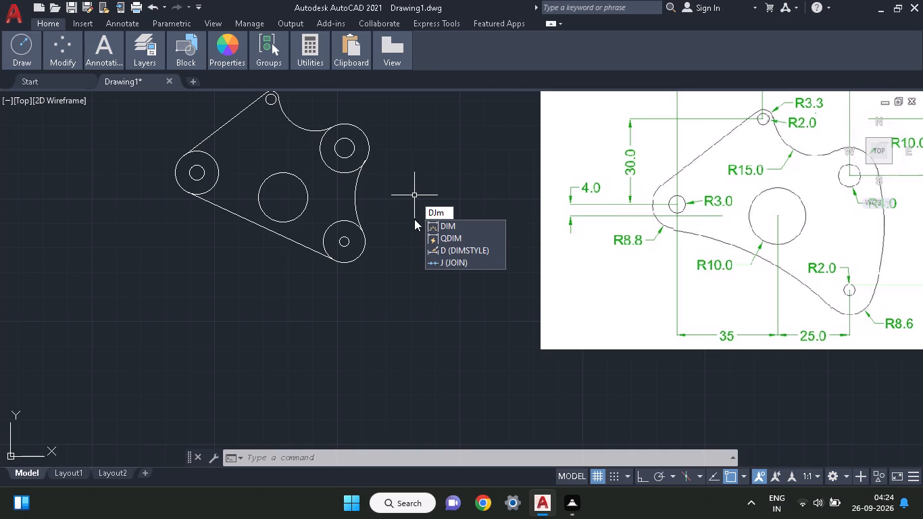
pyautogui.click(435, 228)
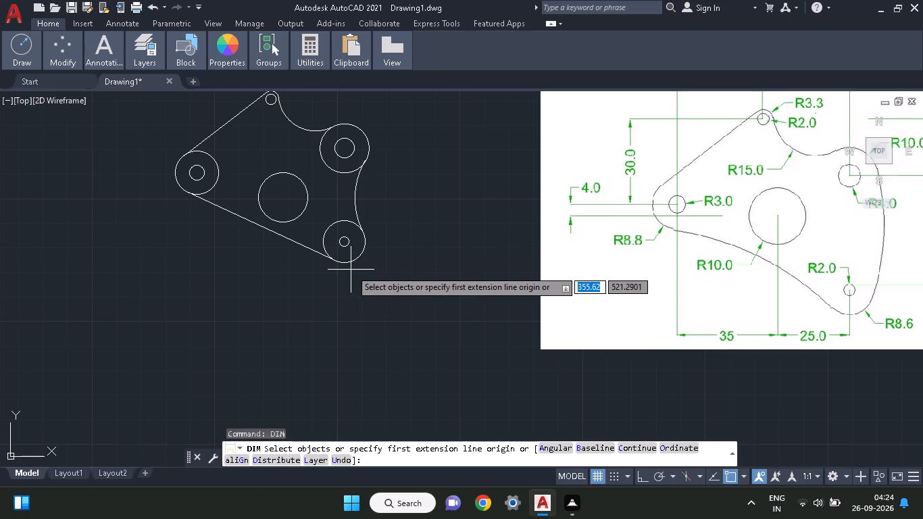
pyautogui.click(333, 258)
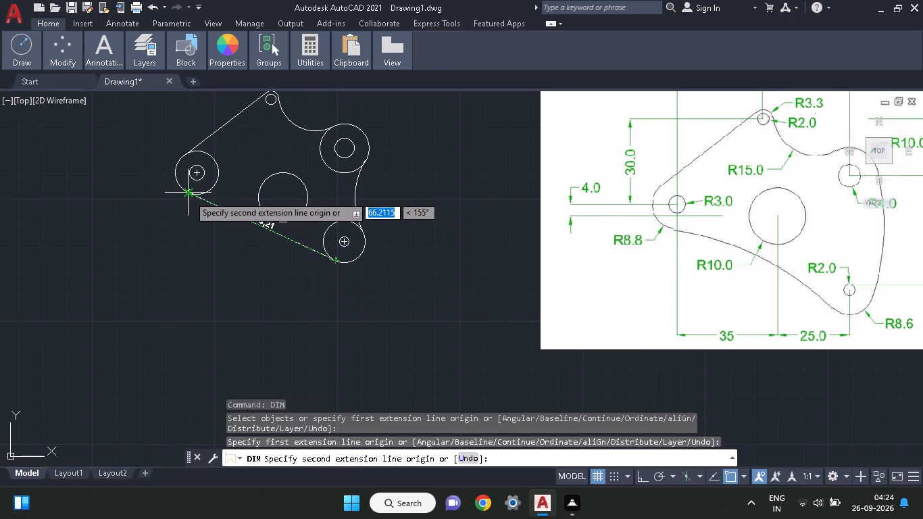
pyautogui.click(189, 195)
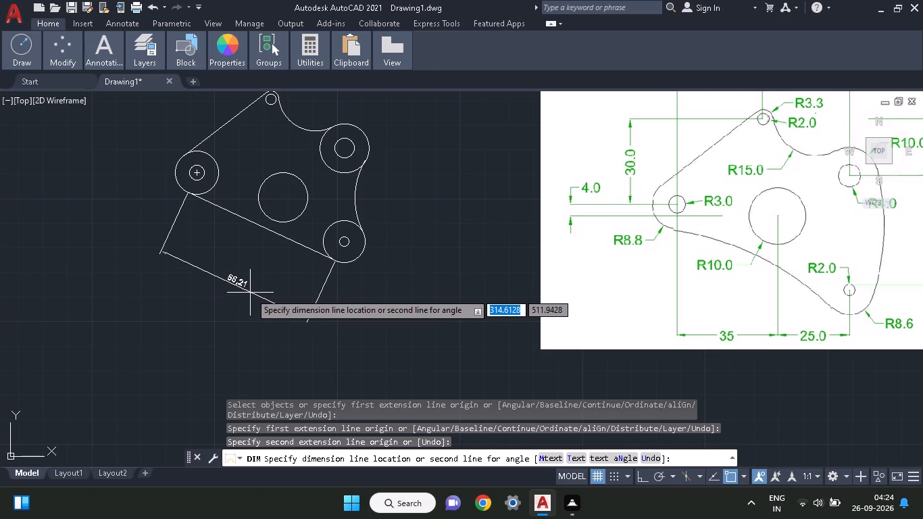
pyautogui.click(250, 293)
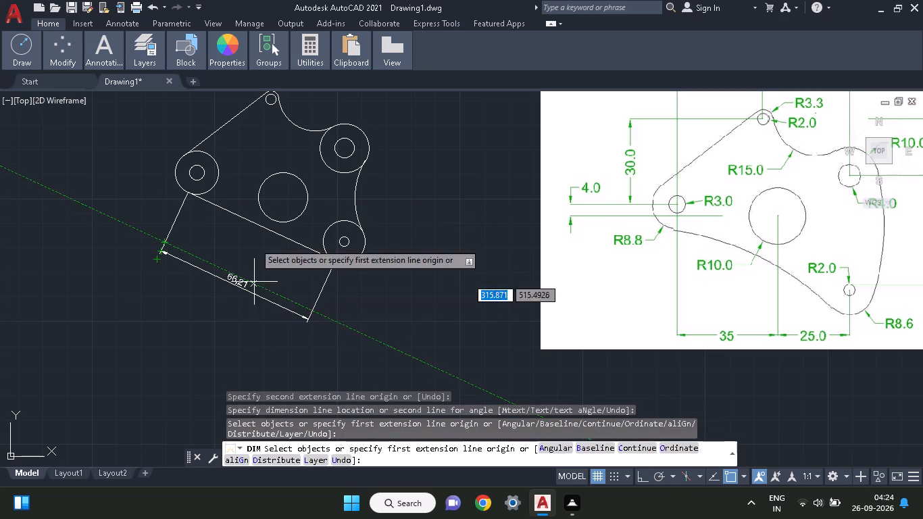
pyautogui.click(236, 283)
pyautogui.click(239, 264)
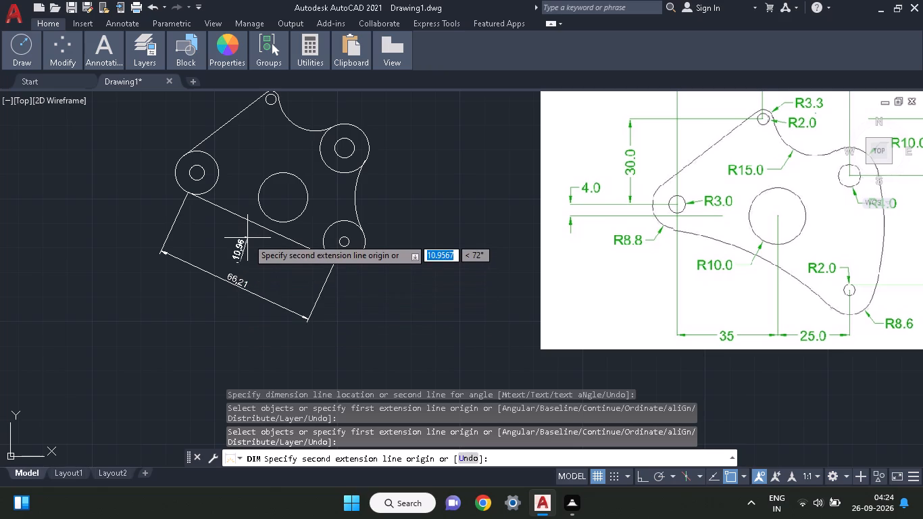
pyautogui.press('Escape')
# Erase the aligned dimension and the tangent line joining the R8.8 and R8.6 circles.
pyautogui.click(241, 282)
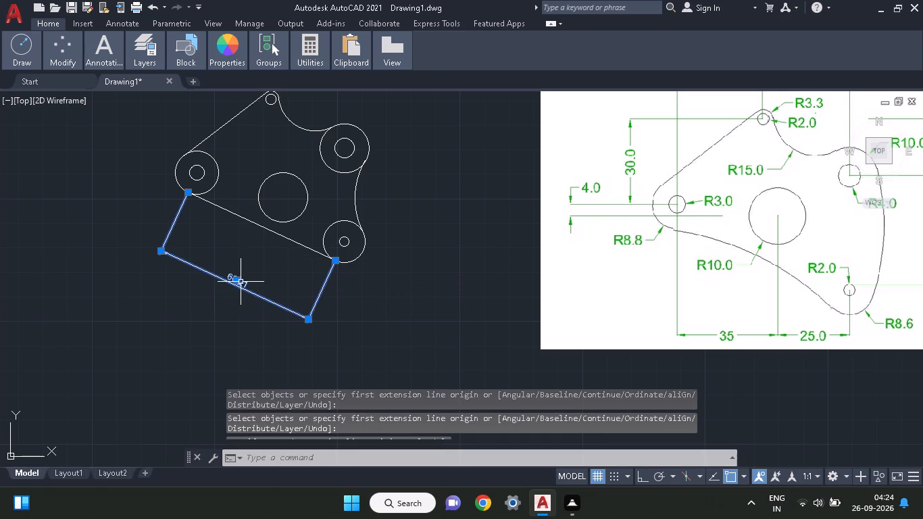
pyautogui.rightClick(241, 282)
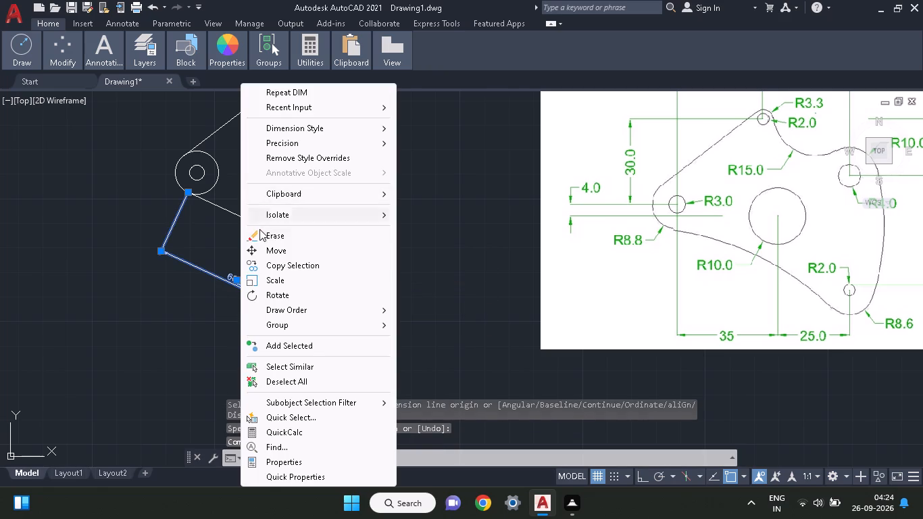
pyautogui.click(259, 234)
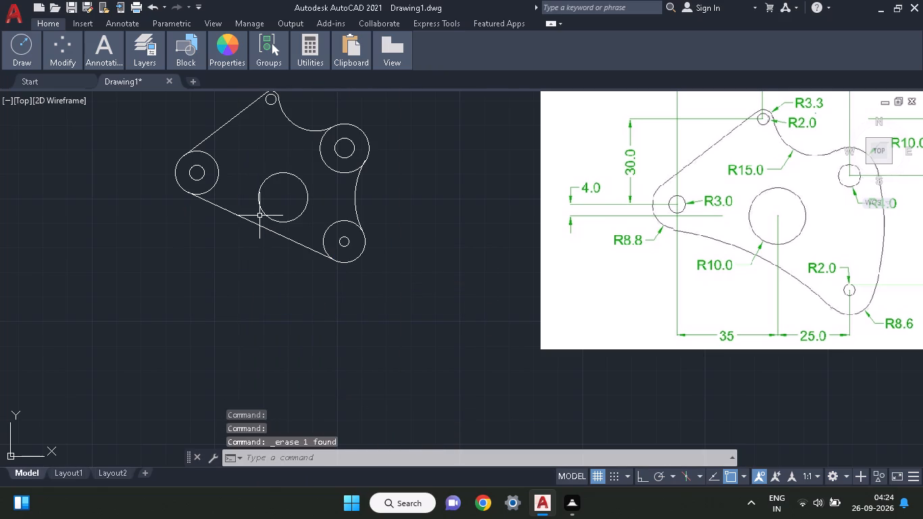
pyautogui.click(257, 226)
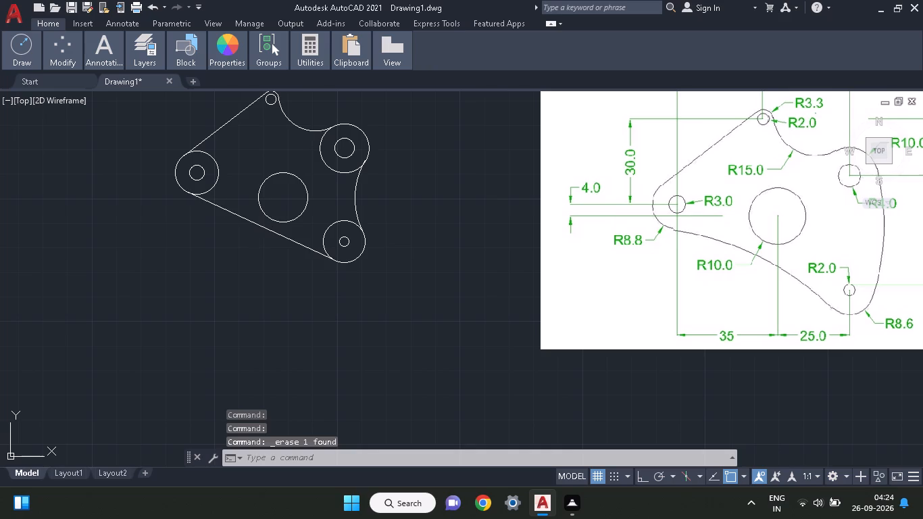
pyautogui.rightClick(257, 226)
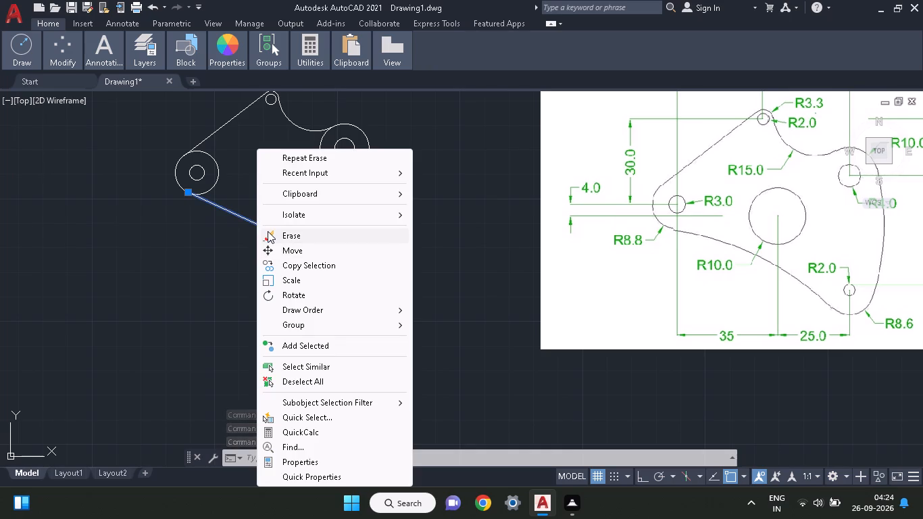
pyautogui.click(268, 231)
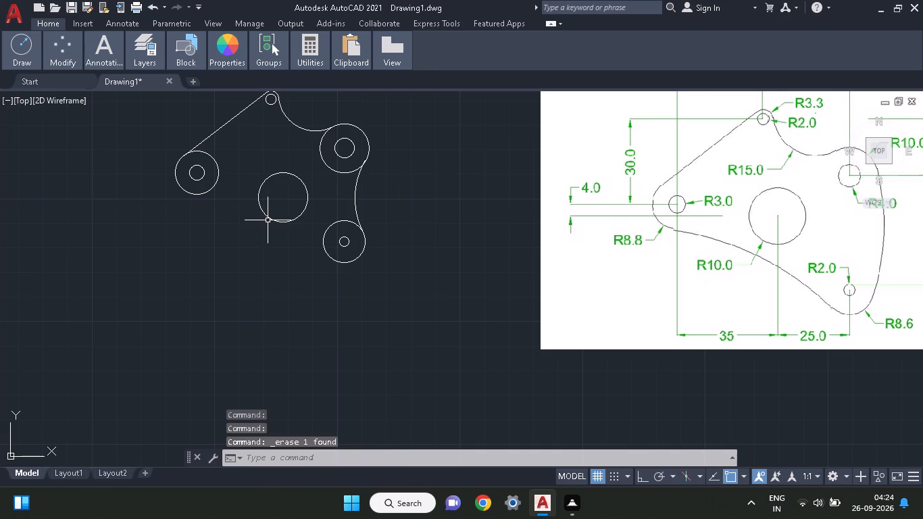
# Erase the inward-curving arc between the R10 and R8.6 outer circles on the plate's right side.
pyautogui.click(357, 189)
pyautogui.rightClick(356, 189)
pyautogui.click(357, 236)
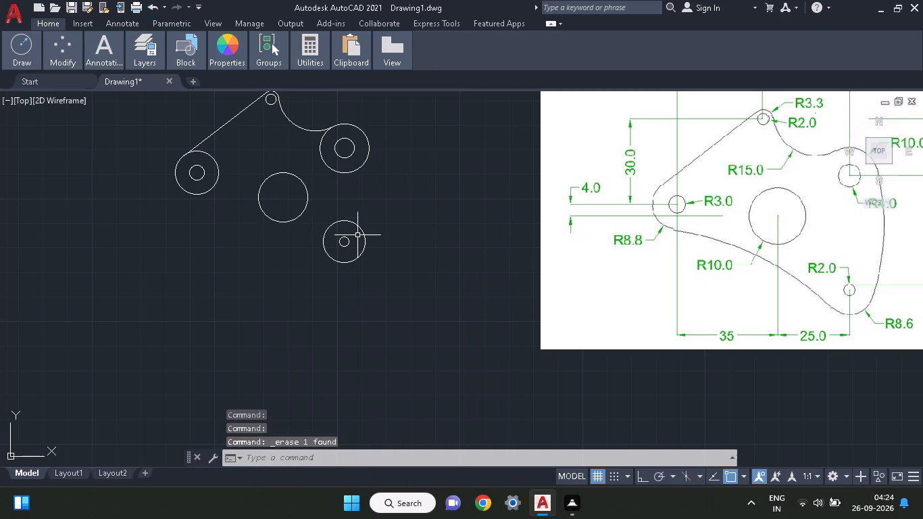
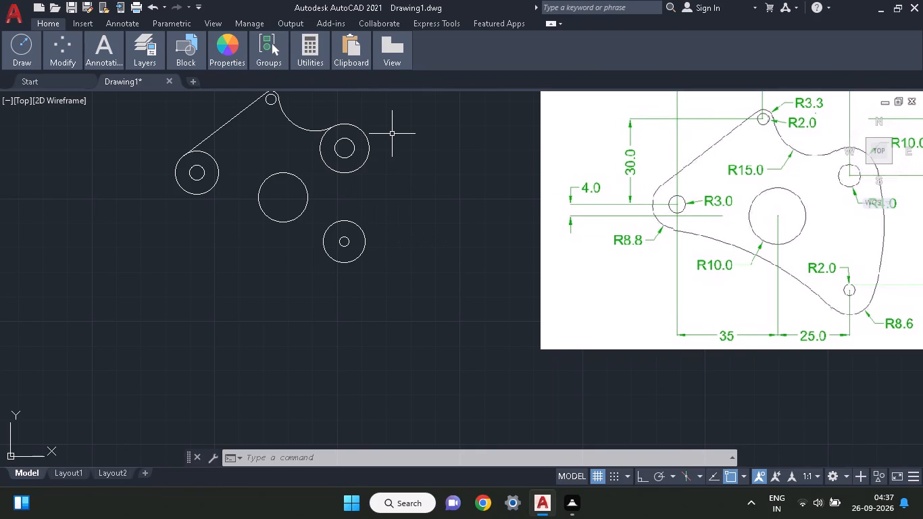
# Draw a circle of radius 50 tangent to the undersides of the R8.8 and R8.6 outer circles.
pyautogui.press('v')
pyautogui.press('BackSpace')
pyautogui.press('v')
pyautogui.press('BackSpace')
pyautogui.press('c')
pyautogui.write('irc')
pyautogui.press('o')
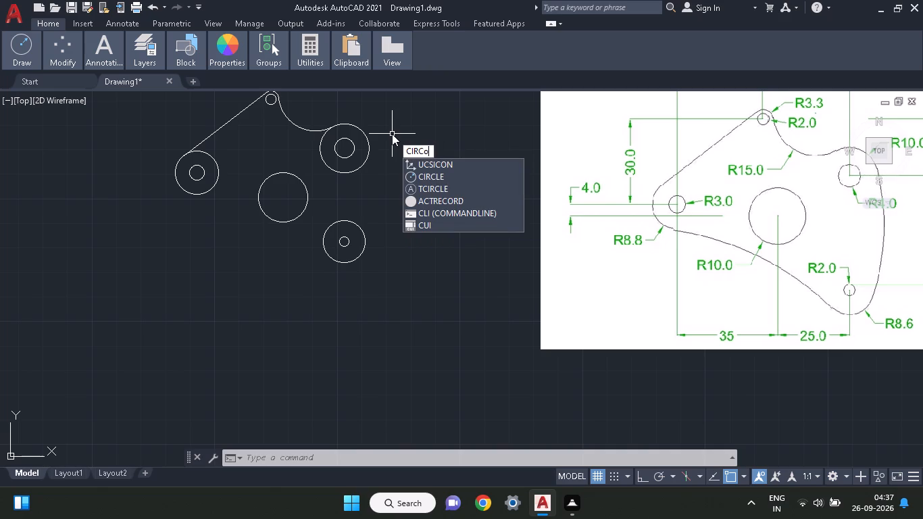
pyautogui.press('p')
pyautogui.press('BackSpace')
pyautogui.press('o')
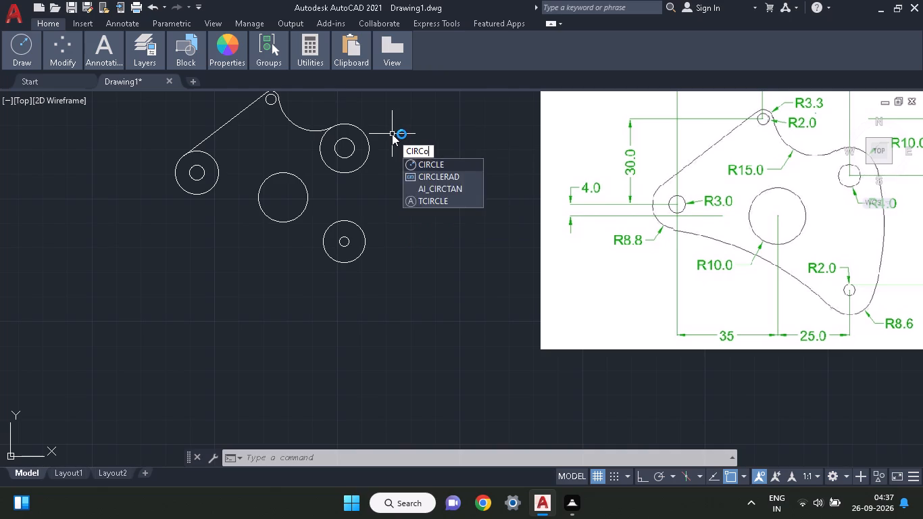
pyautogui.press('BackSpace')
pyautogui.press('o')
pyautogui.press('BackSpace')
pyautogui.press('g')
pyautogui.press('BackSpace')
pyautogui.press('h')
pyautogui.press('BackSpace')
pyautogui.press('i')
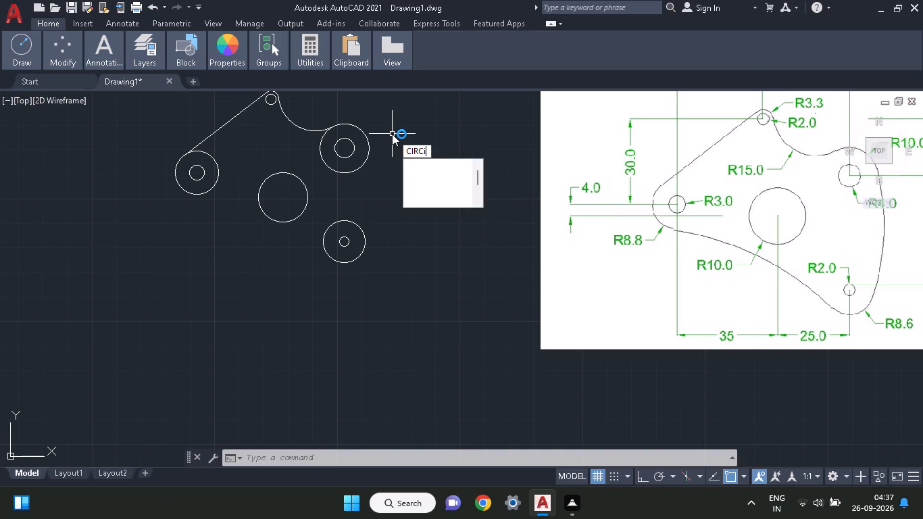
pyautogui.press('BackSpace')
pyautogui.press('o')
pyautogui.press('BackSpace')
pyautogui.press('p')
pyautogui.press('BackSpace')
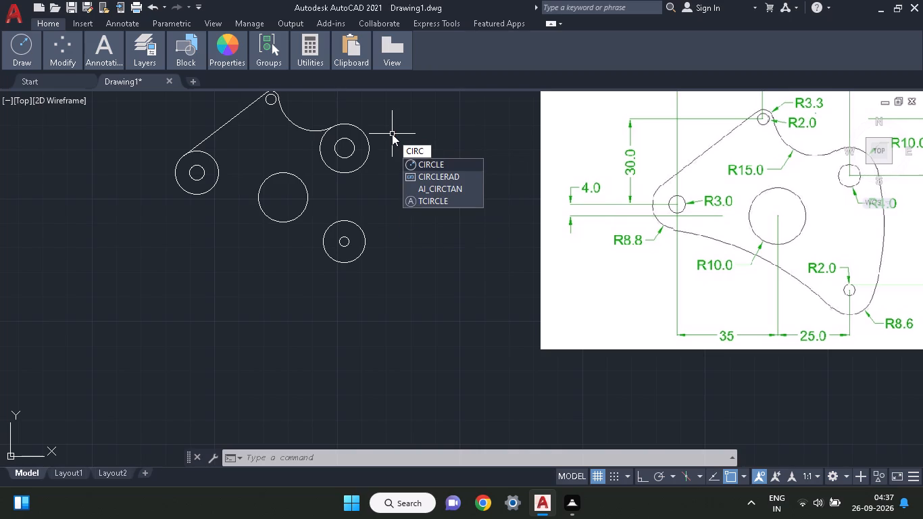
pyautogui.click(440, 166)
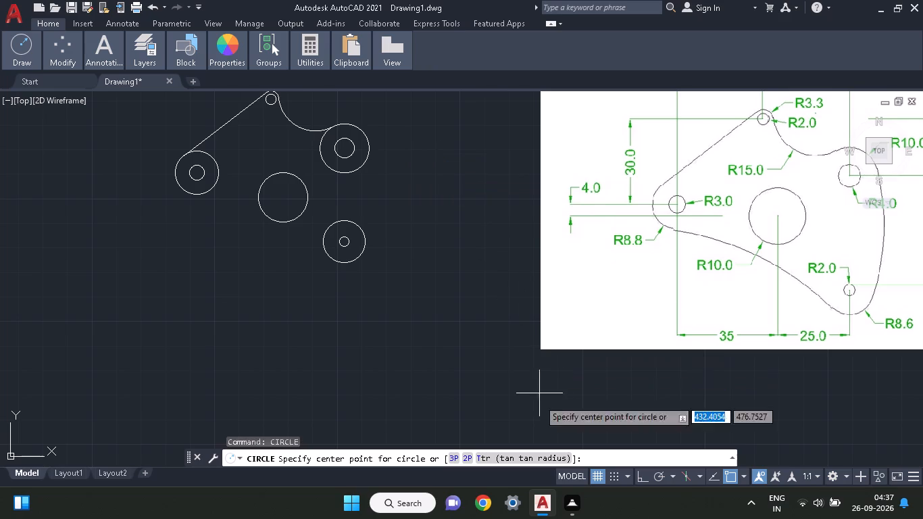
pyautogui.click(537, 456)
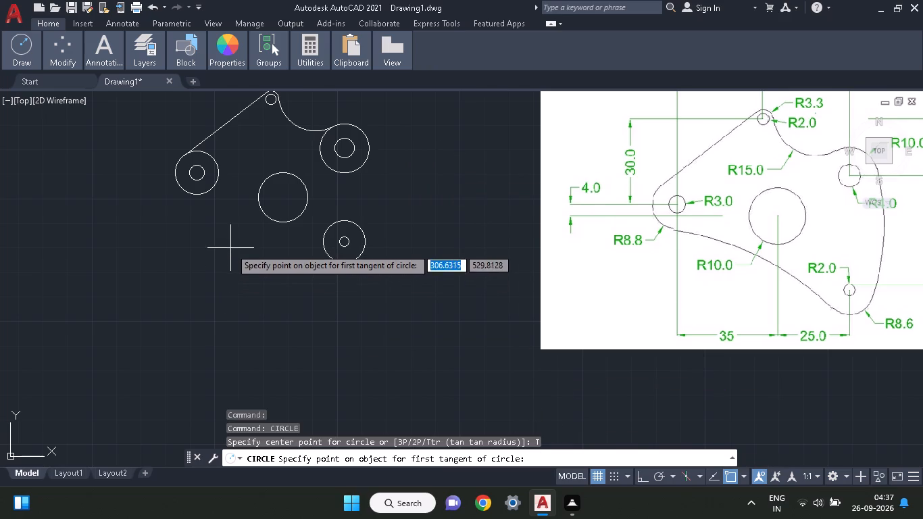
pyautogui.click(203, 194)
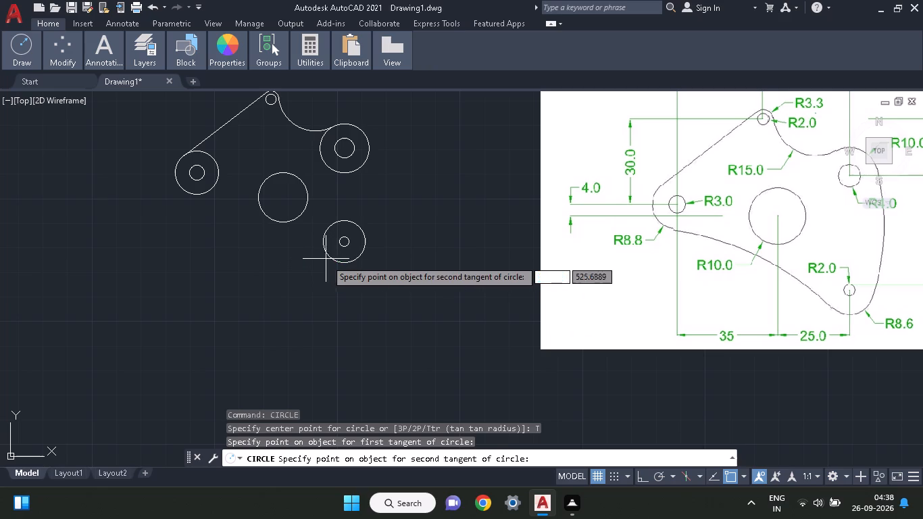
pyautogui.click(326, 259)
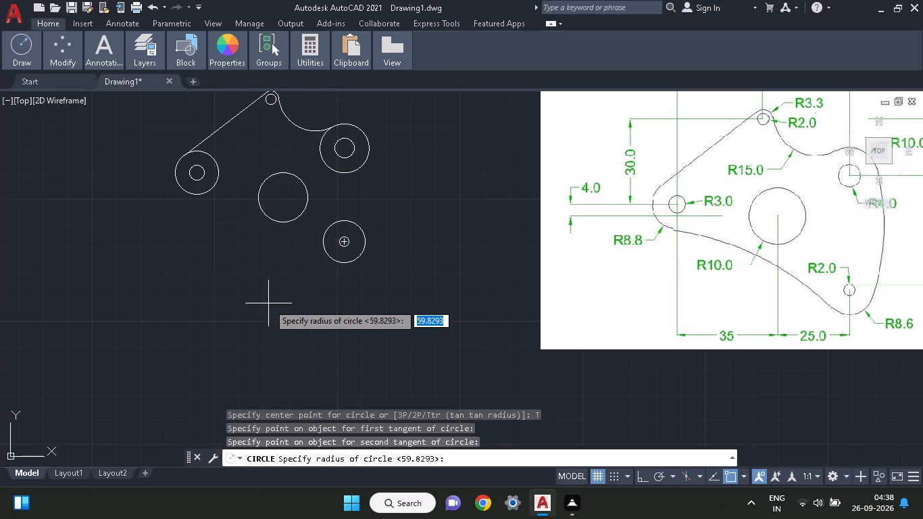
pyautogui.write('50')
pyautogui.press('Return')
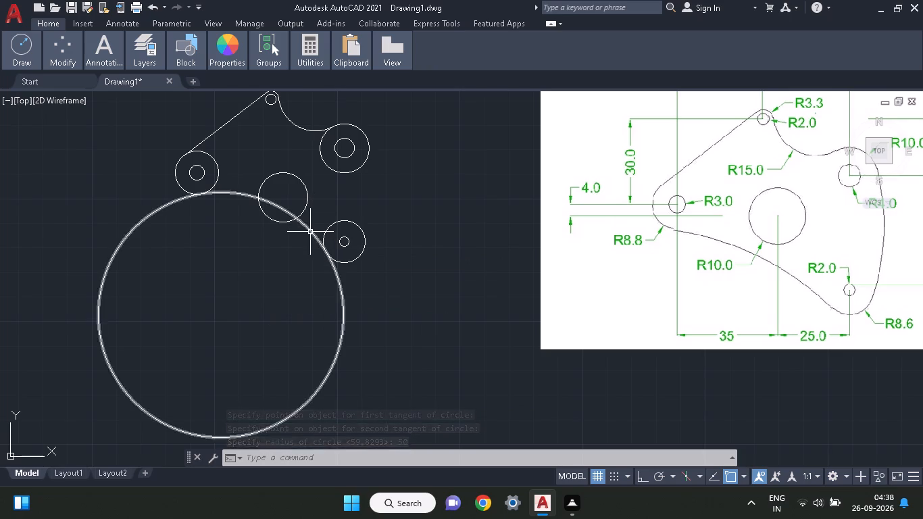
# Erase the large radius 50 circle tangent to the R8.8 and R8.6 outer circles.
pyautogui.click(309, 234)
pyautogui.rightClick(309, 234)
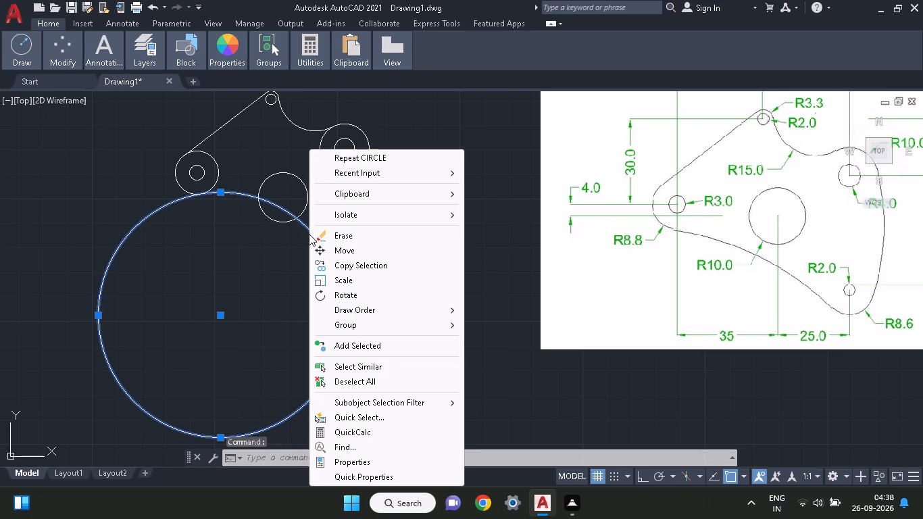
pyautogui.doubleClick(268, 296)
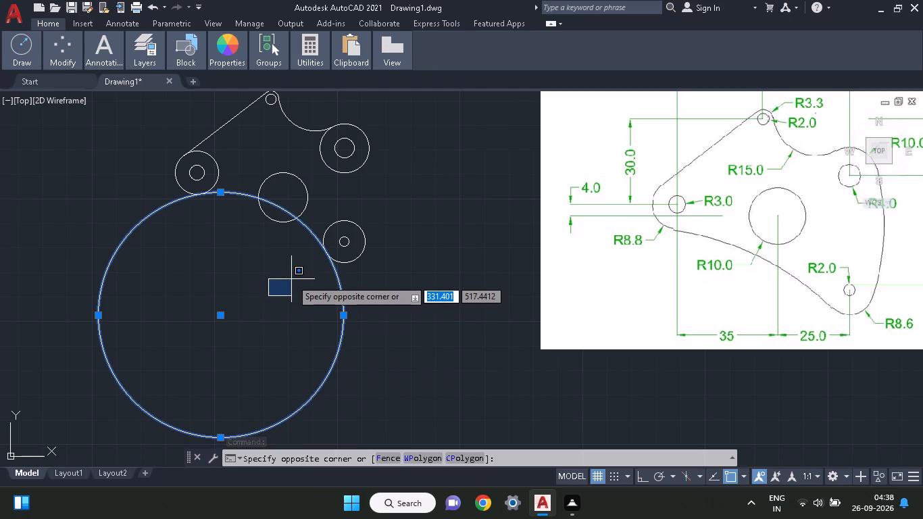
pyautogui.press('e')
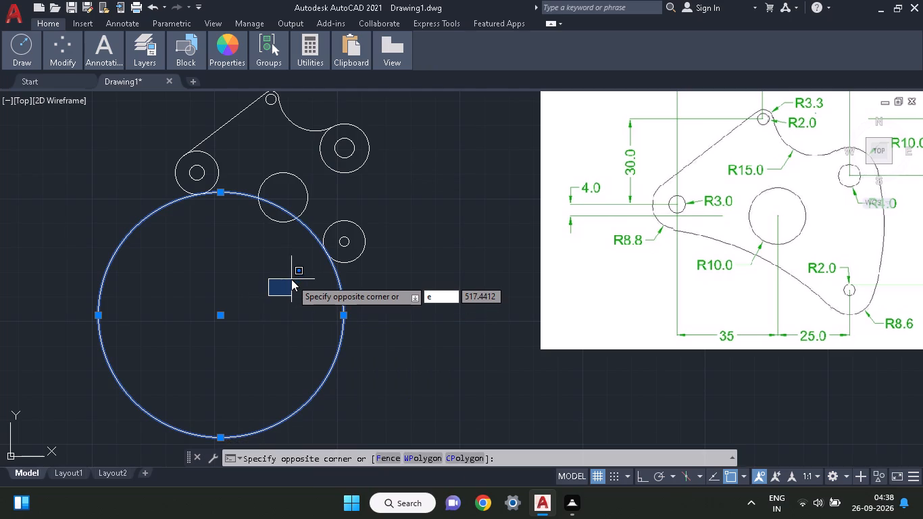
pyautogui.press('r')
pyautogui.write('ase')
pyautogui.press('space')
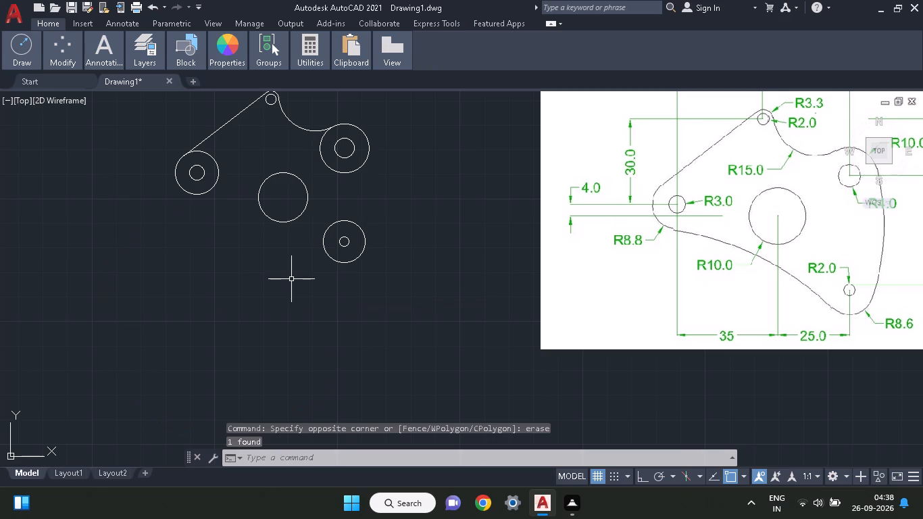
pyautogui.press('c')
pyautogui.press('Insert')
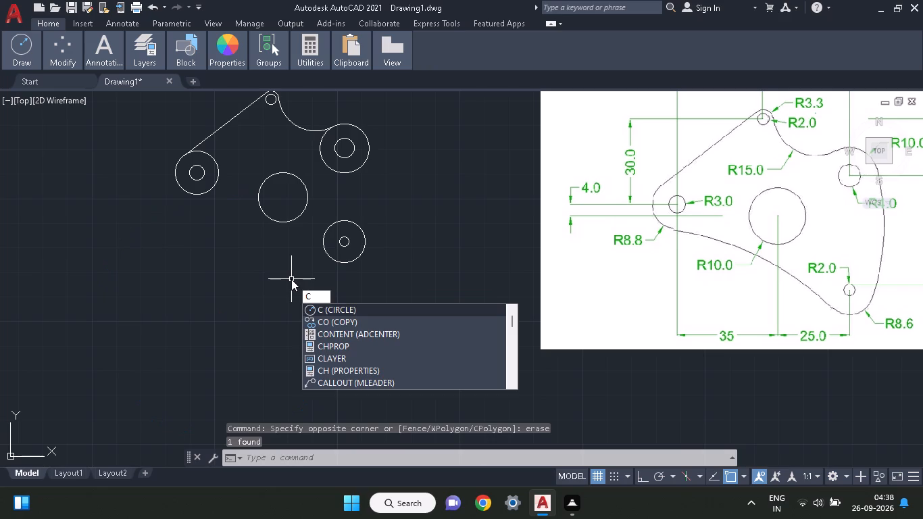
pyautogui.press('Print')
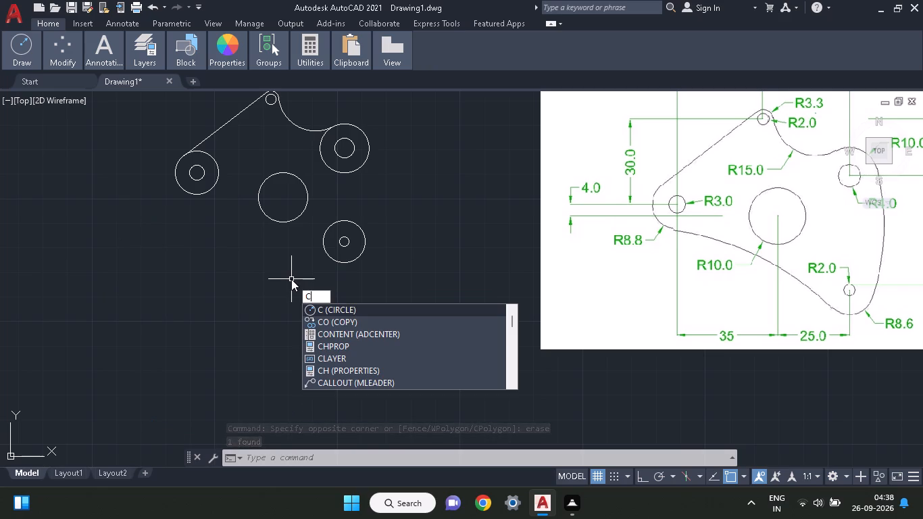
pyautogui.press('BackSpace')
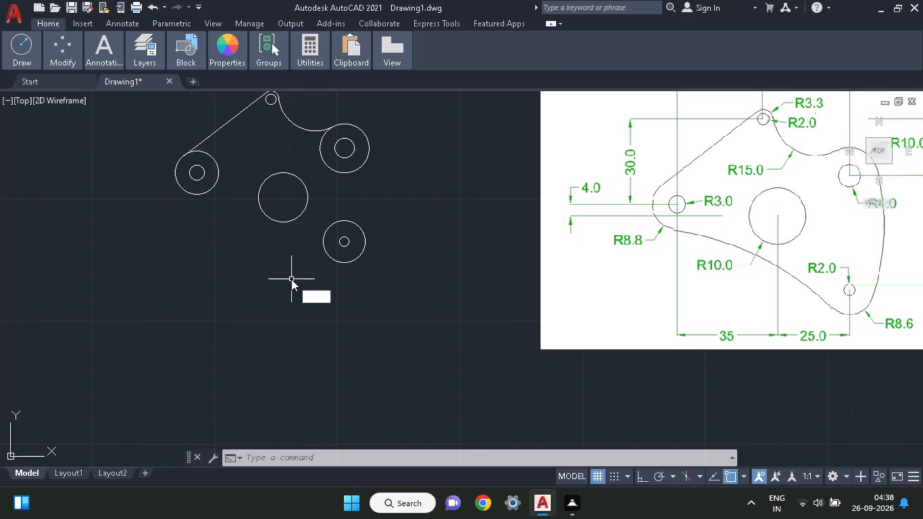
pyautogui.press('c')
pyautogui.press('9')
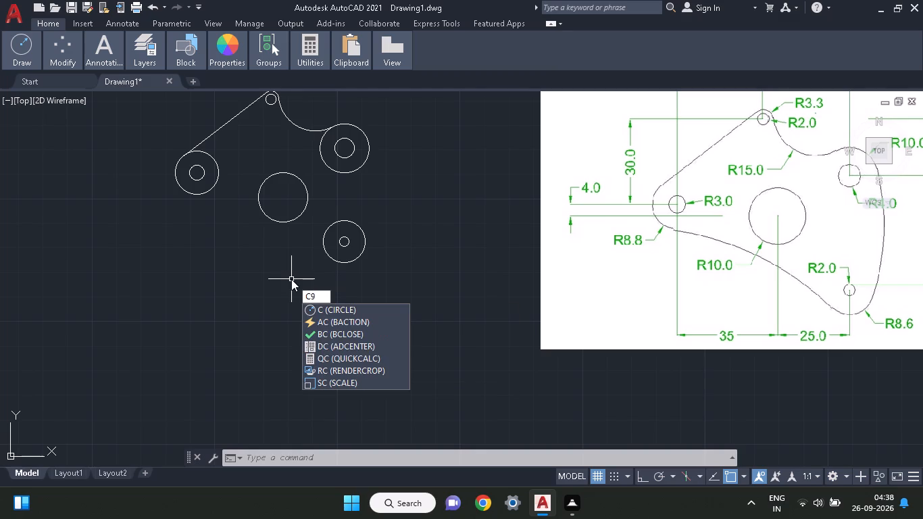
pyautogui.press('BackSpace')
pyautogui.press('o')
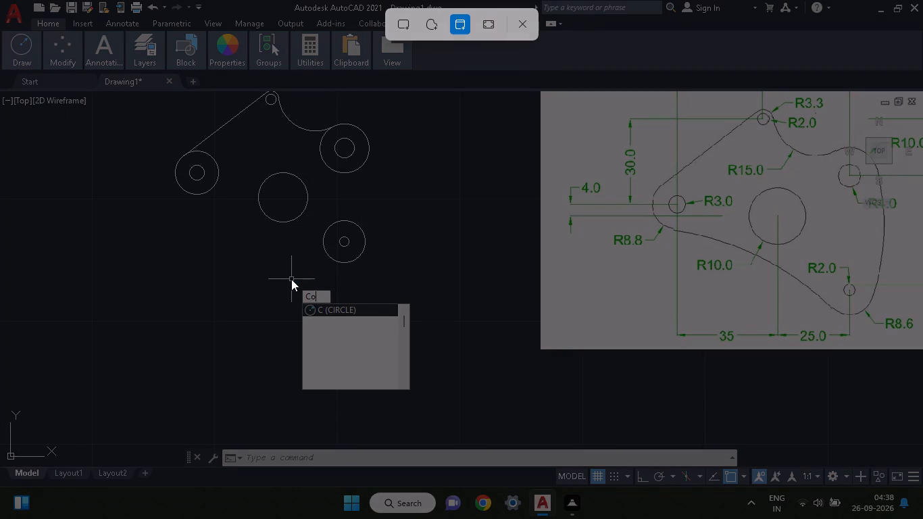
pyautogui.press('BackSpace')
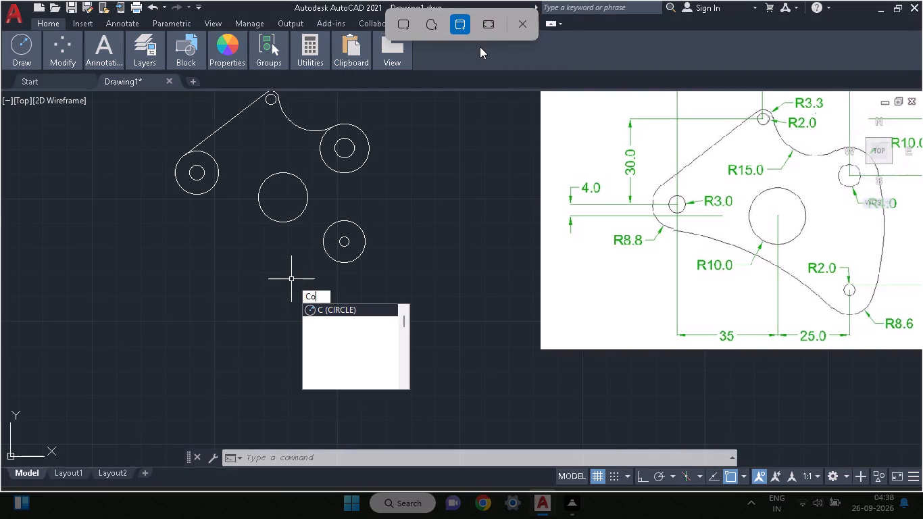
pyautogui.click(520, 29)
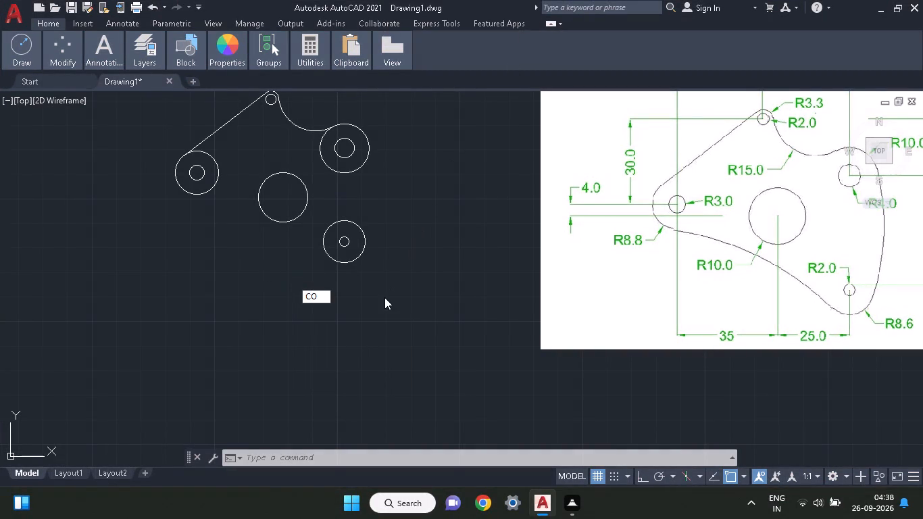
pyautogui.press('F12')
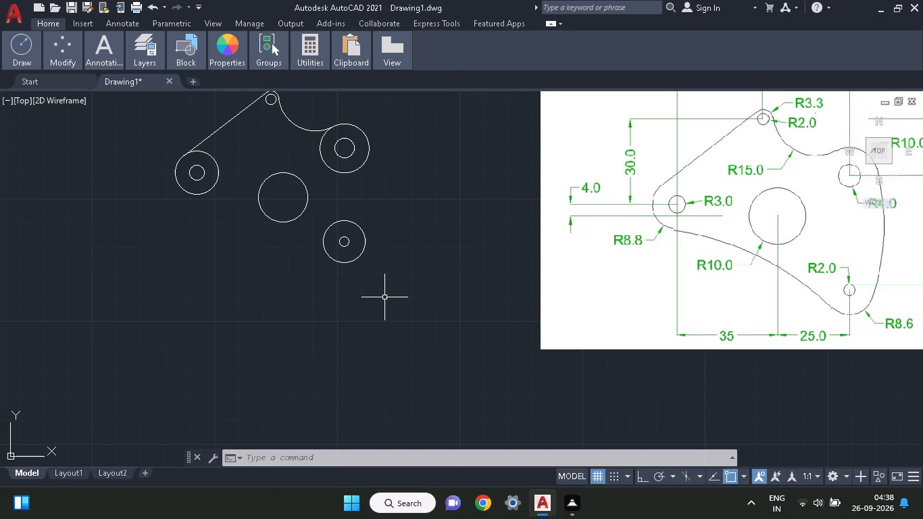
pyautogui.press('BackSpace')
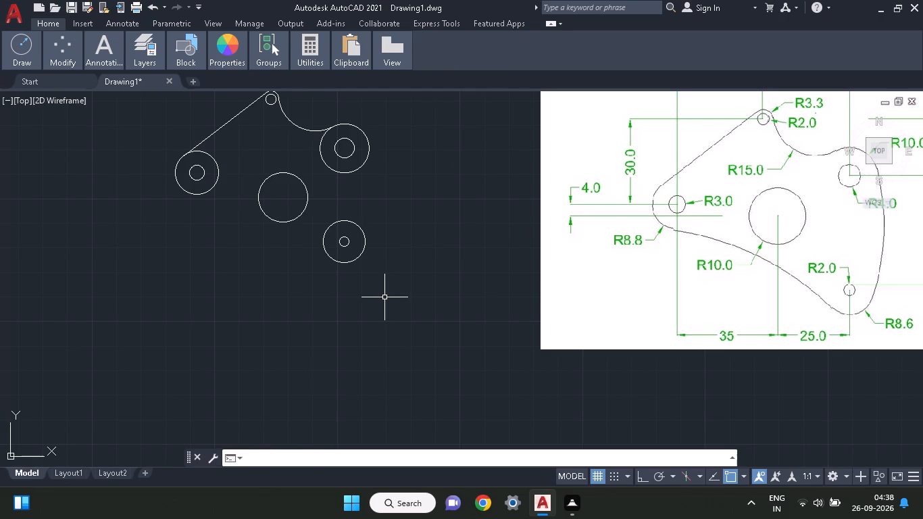
# Draw a tan-tan-radius circle of radius 40 tangent to the lower sides of the R8.8 and R8.6 outer circles.
pyautogui.press('c')
pyautogui.press('o')
pyautogui.press('BackSpace')
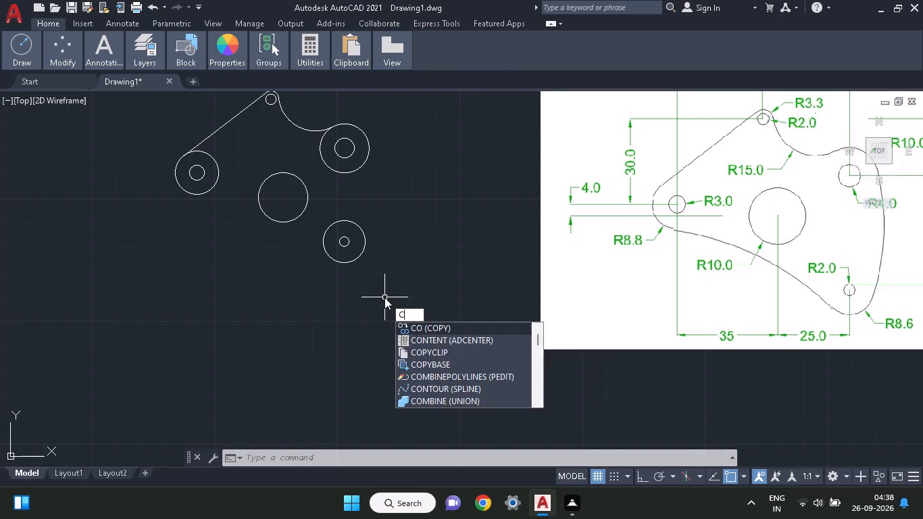
pyautogui.press('h')
pyautogui.press('BackSpace')
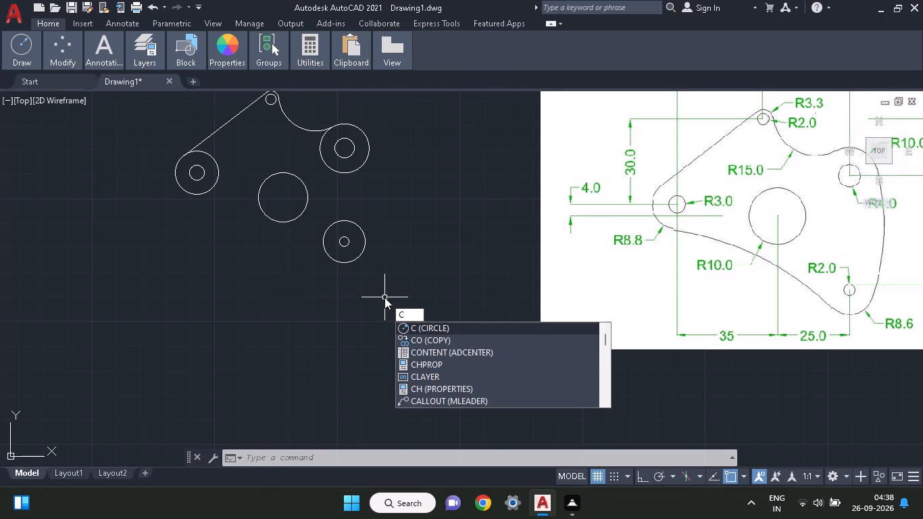
pyautogui.press('j')
pyautogui.press('BackSpace')
pyautogui.press('h')
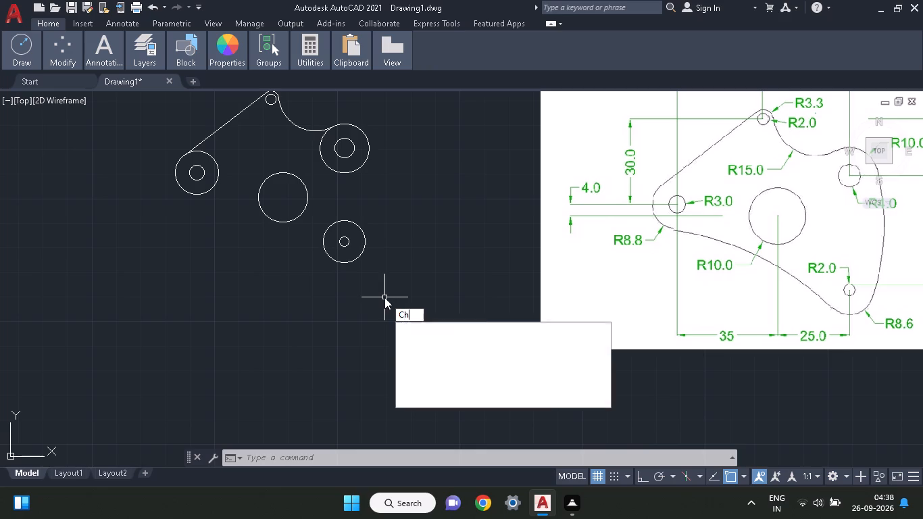
pyautogui.press('BackSpace')
pyautogui.press('u')
pyautogui.press('BackSpace')
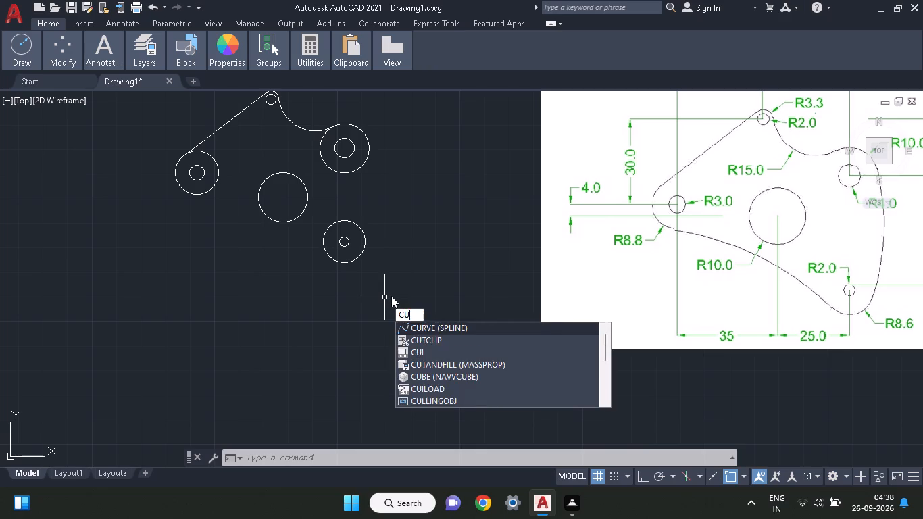
pyautogui.press('BackSpace')
pyautogui.press('o')
pyautogui.press('BackSpace')
pyautogui.press('o')
pyautogui.press('BackSpace')
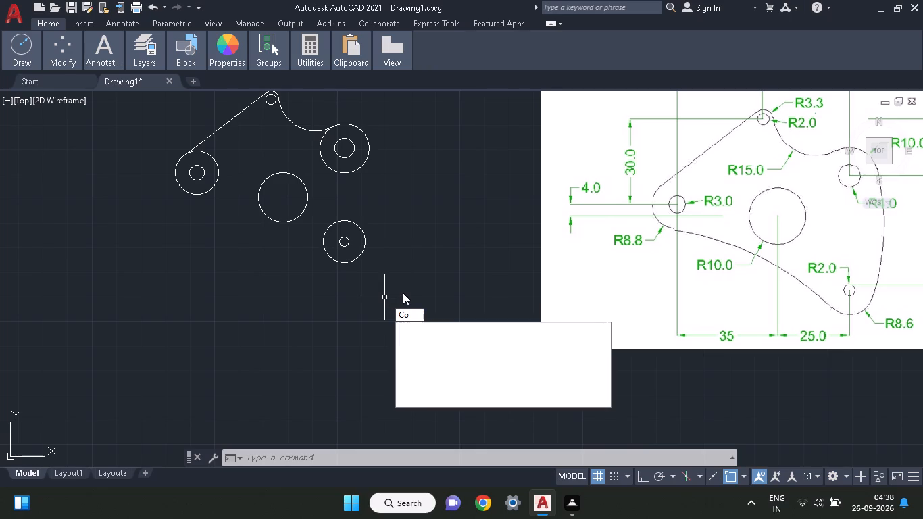
pyautogui.press('p')
pyautogui.press('BackSpace')
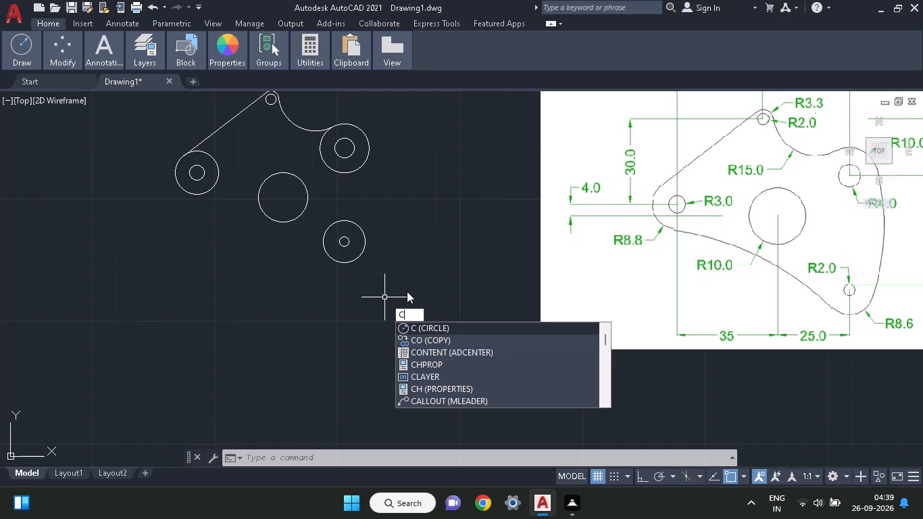
pyautogui.write('id')
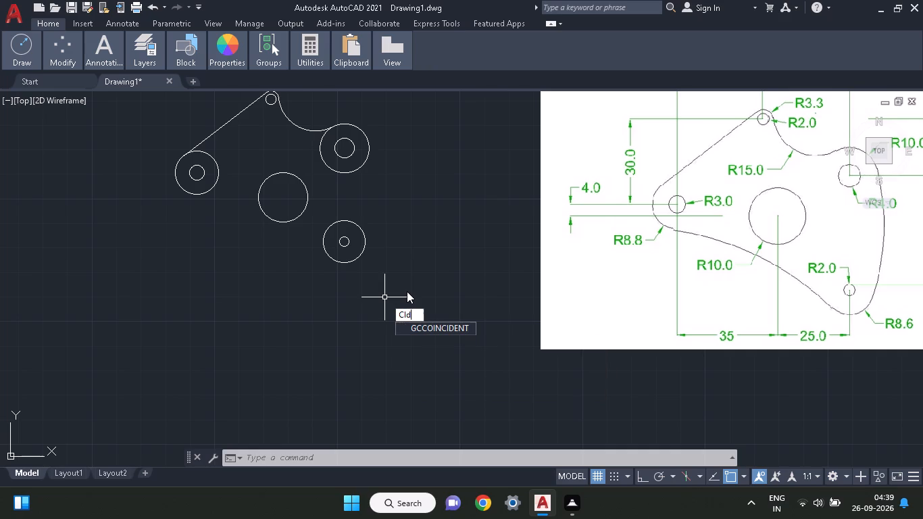
pyautogui.press('BackSpace')
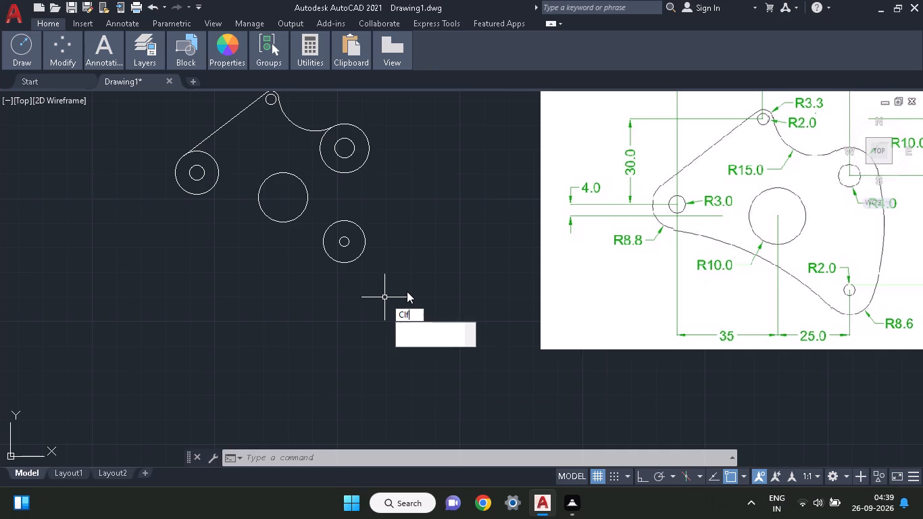
pyautogui.press('BackSpace')
pyautogui.press('r')
pyautogui.press('BackSpace')
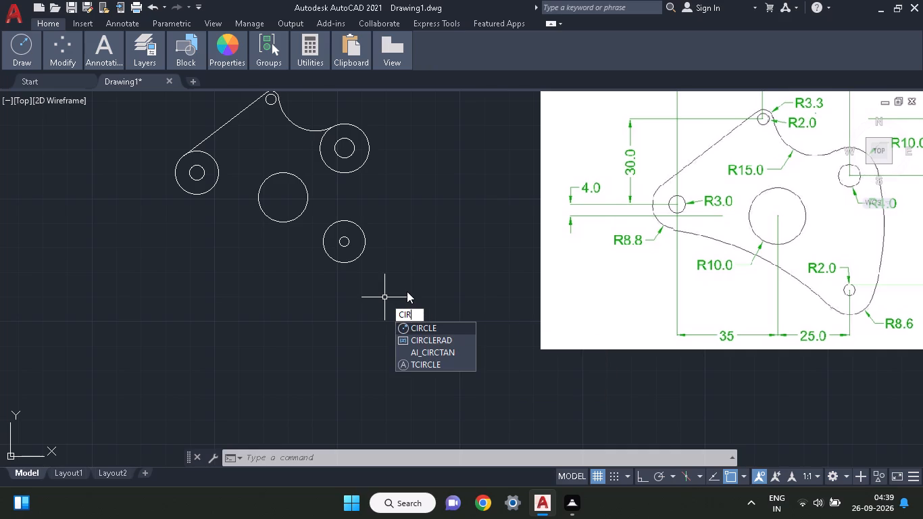
pyautogui.press('v')
pyautogui.press('BackSpace')
pyautogui.press('c')
pyautogui.write('le')
pyautogui.press('space')
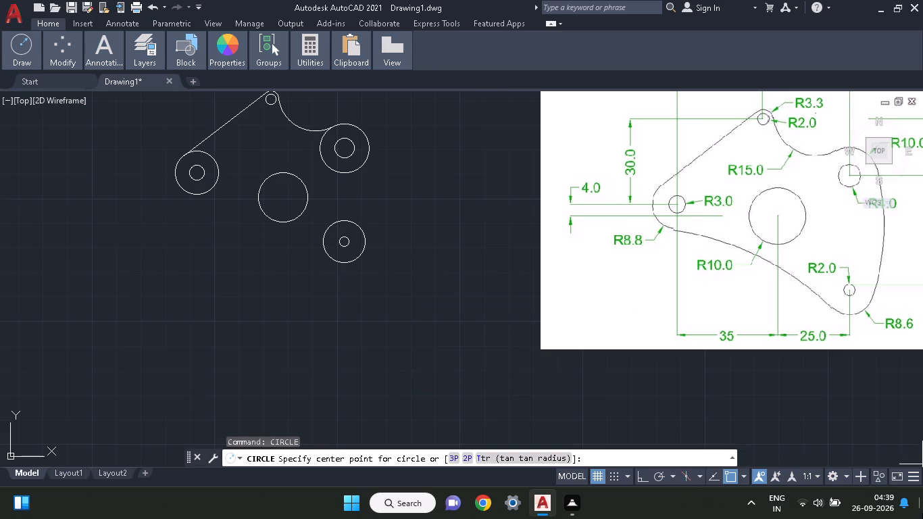
pyautogui.press('g')
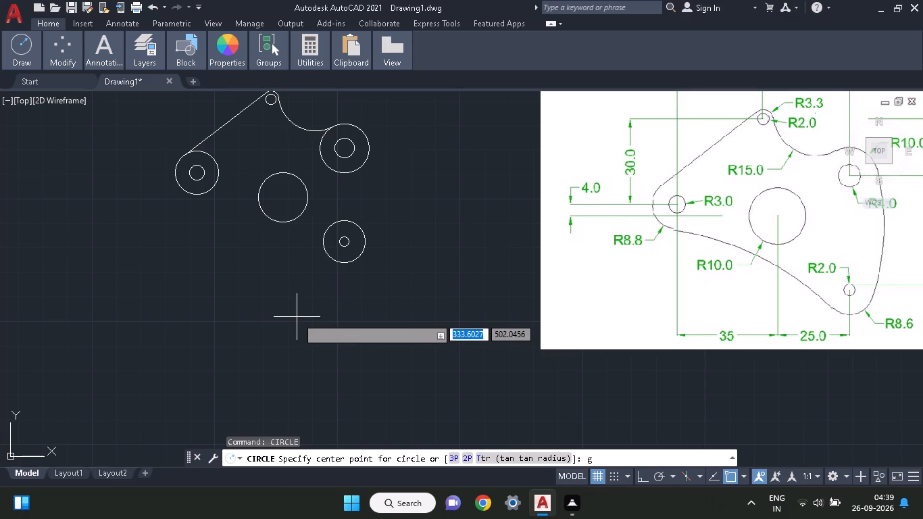
pyautogui.write('gt')
pyautogui.press('BackSpace')
pyautogui.press('BackSpace')
pyautogui.press('BackSpace')
pyautogui.press('BackSpace')
pyautogui.press('y')
pyautogui.press('y')
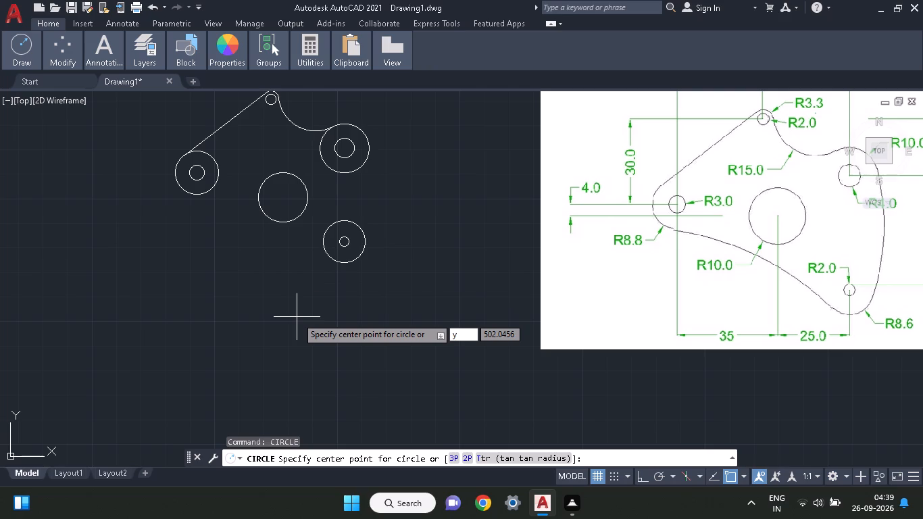
pyautogui.press('BackSpace')
pyautogui.press('BackSpace')
pyautogui.press('u')
pyautogui.press('BackSpace')
pyautogui.press('i')
pyautogui.press('BackSpace')
pyautogui.press('j')
pyautogui.press('BackSpace')
pyautogui.write('hh')
pyautogui.press('BackSpace')
pyautogui.press('BackSpace')
pyautogui.press('y')
pyautogui.press('BackSpace')
pyautogui.write('tt')
pyautogui.press('r')
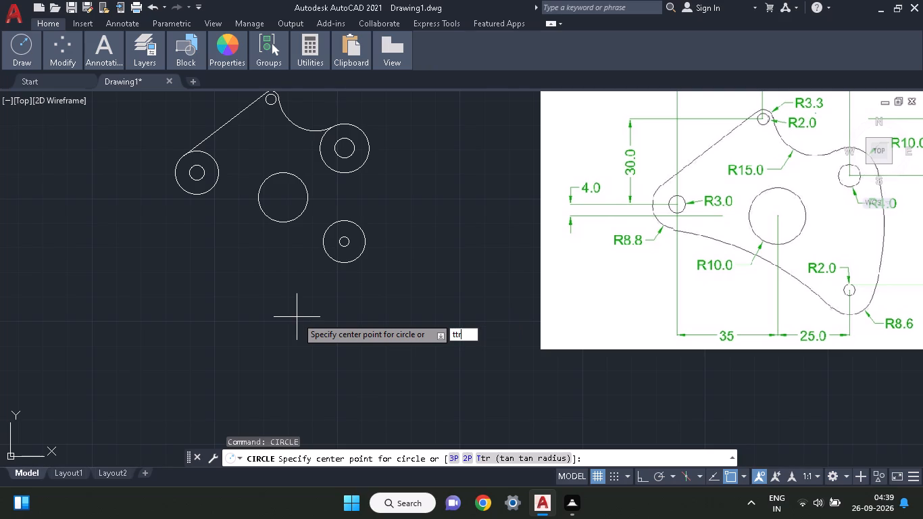
pyautogui.press('space')
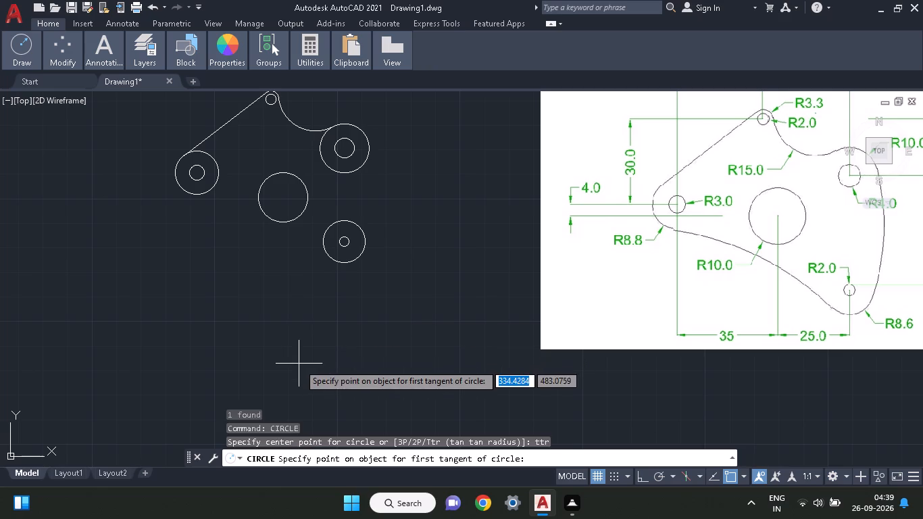
pyautogui.click(201, 192)
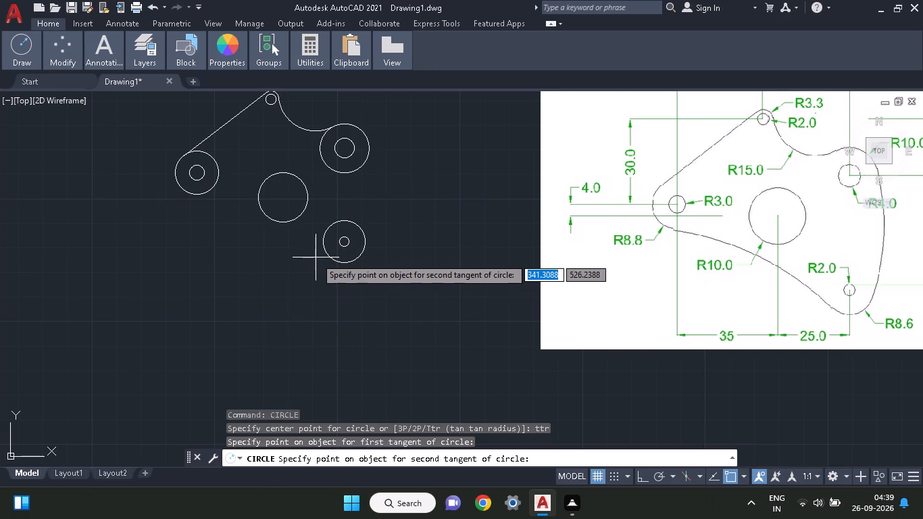
pyautogui.click(322, 253)
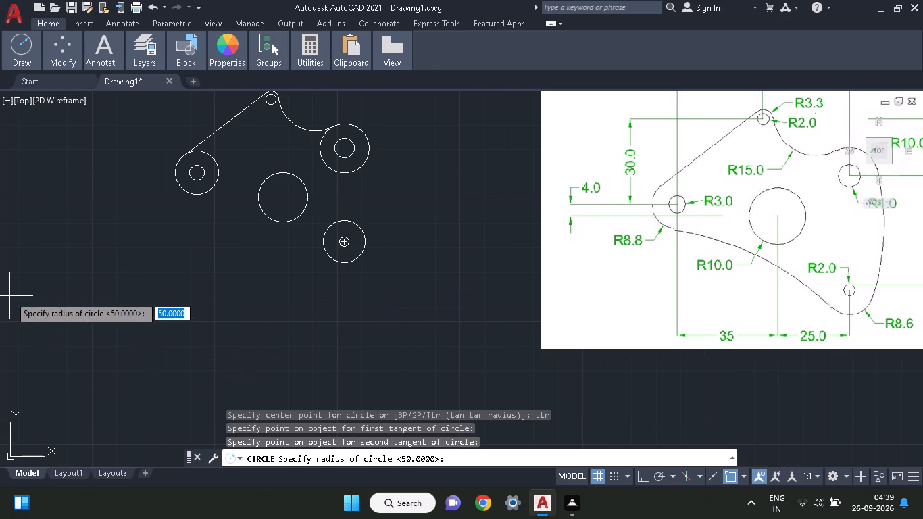
pyautogui.press('4')
pyautogui.press('0')
pyautogui.press('Return')
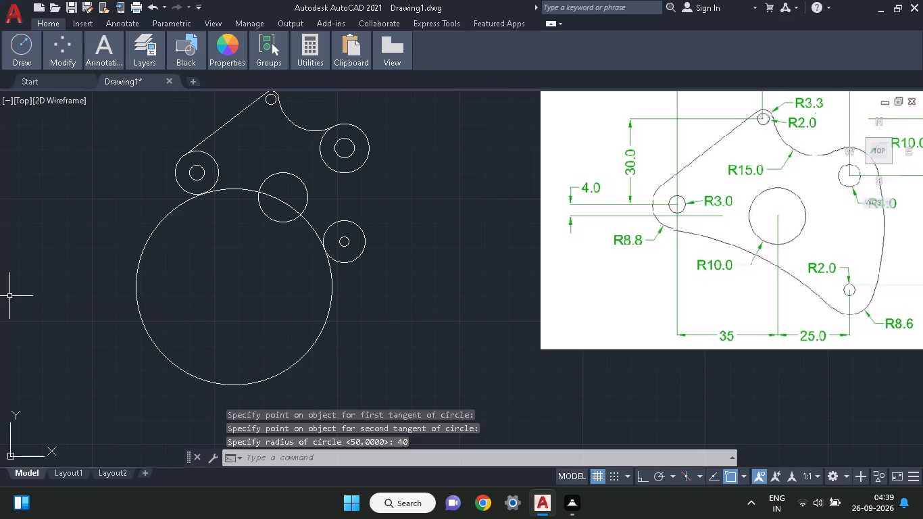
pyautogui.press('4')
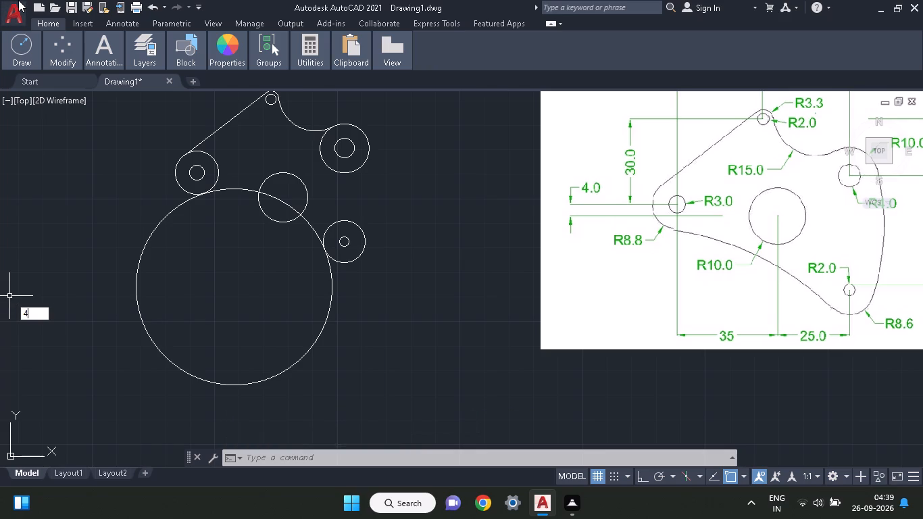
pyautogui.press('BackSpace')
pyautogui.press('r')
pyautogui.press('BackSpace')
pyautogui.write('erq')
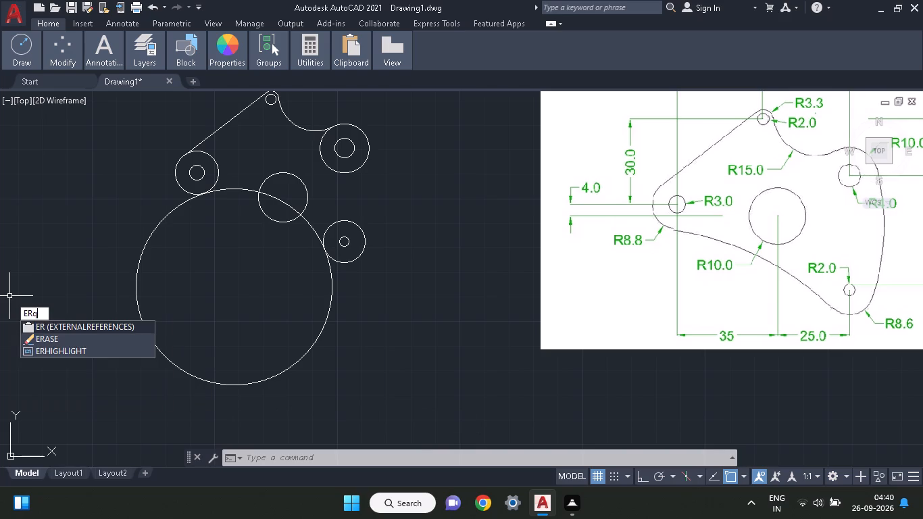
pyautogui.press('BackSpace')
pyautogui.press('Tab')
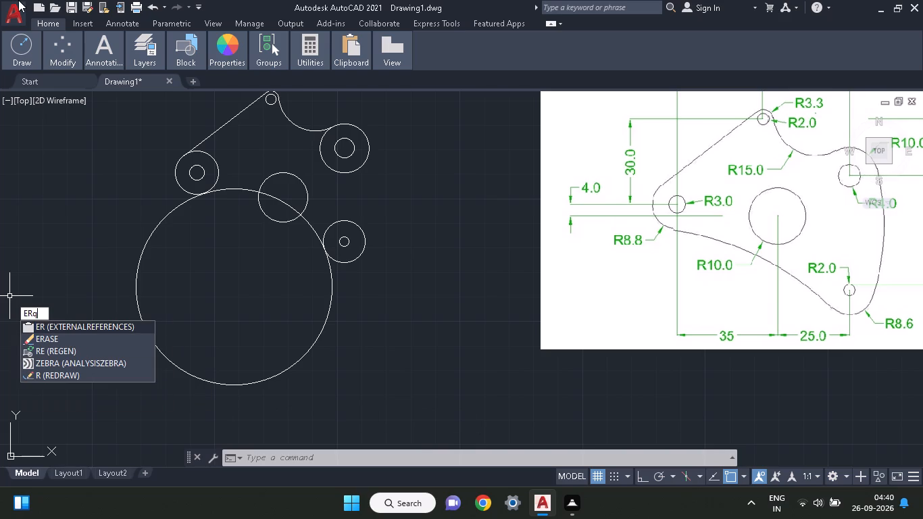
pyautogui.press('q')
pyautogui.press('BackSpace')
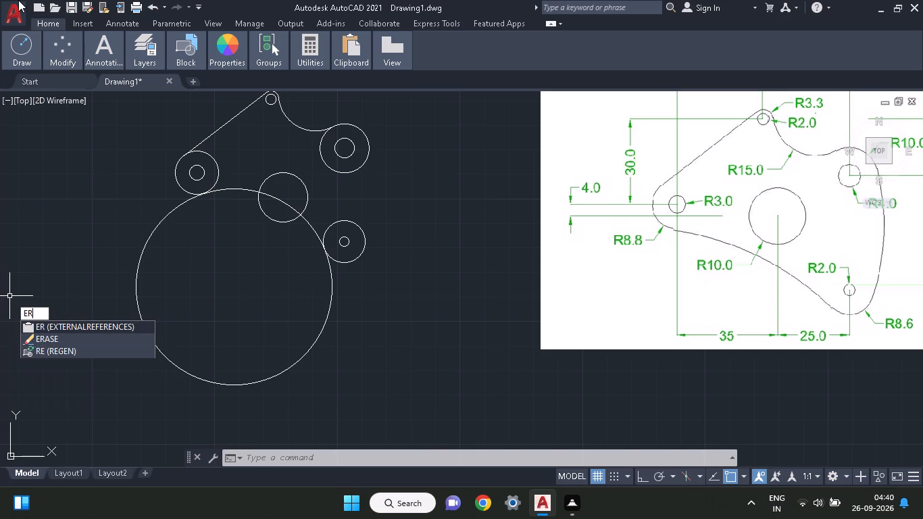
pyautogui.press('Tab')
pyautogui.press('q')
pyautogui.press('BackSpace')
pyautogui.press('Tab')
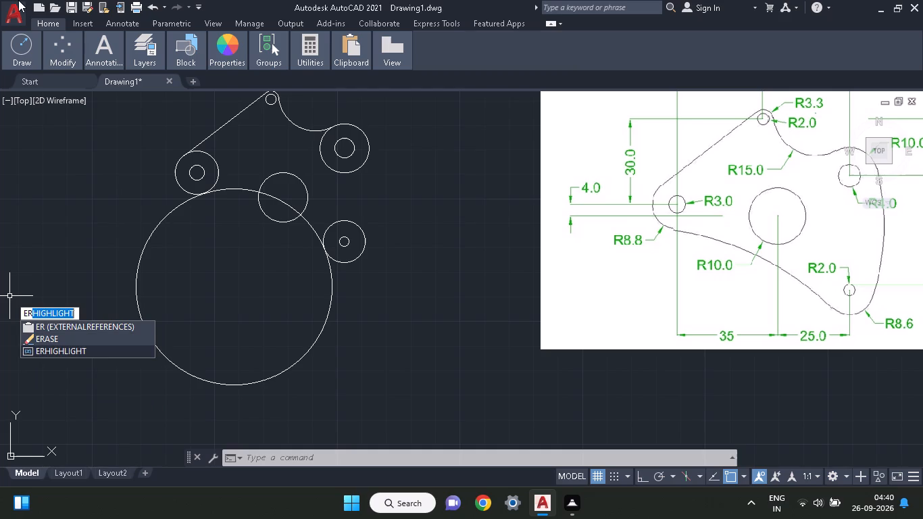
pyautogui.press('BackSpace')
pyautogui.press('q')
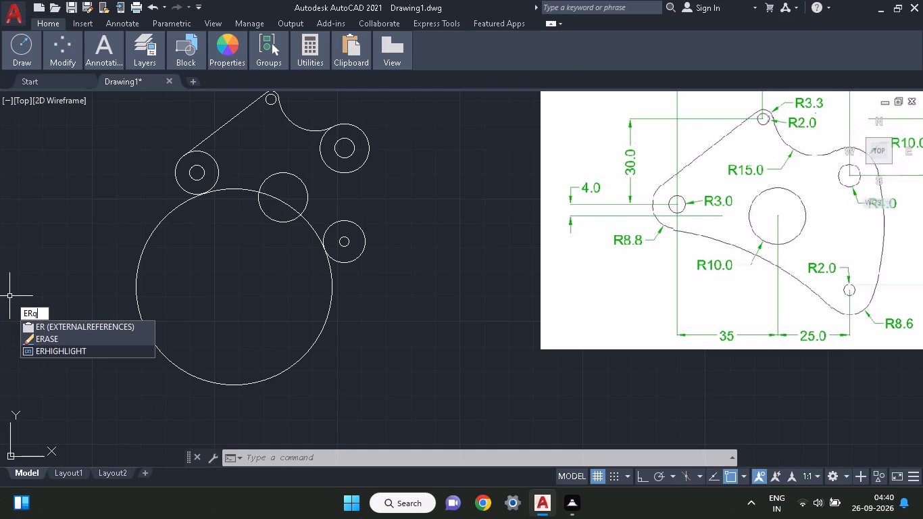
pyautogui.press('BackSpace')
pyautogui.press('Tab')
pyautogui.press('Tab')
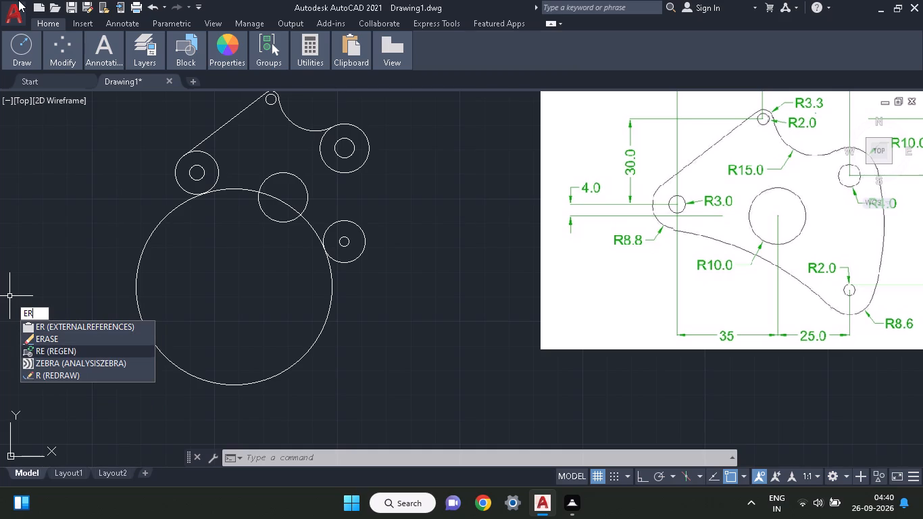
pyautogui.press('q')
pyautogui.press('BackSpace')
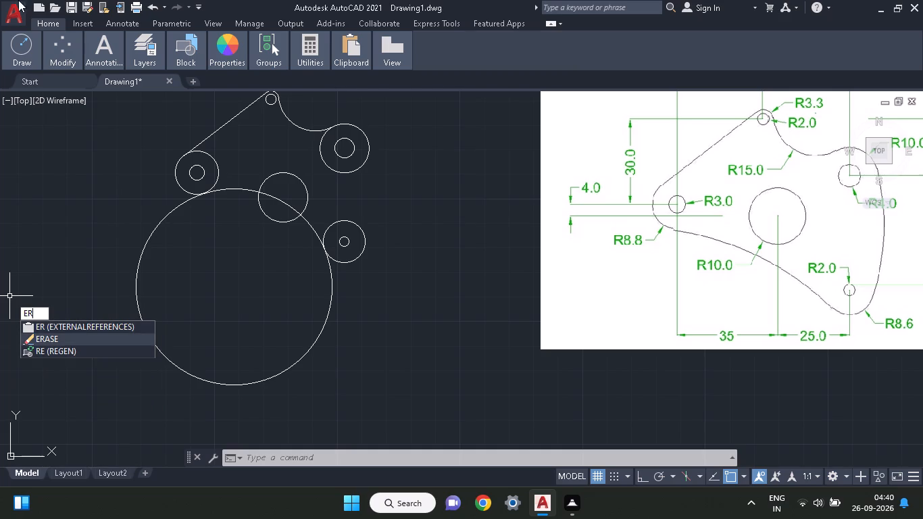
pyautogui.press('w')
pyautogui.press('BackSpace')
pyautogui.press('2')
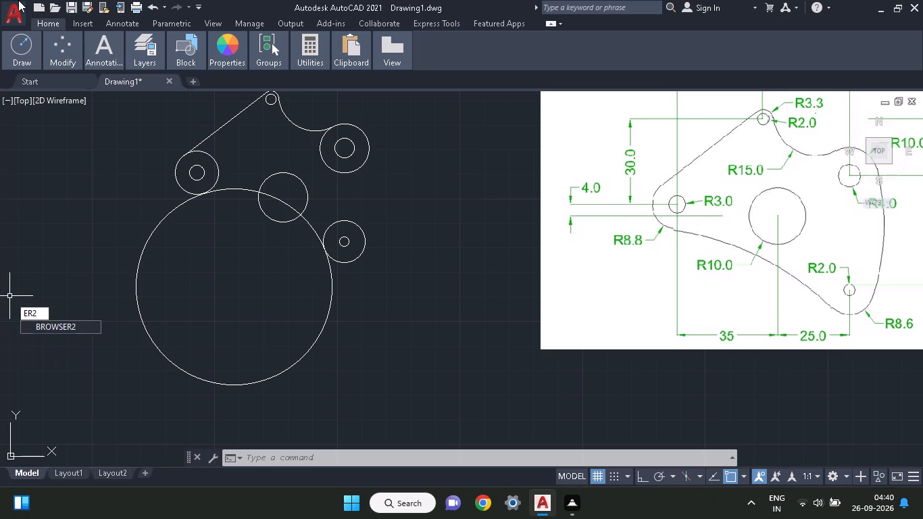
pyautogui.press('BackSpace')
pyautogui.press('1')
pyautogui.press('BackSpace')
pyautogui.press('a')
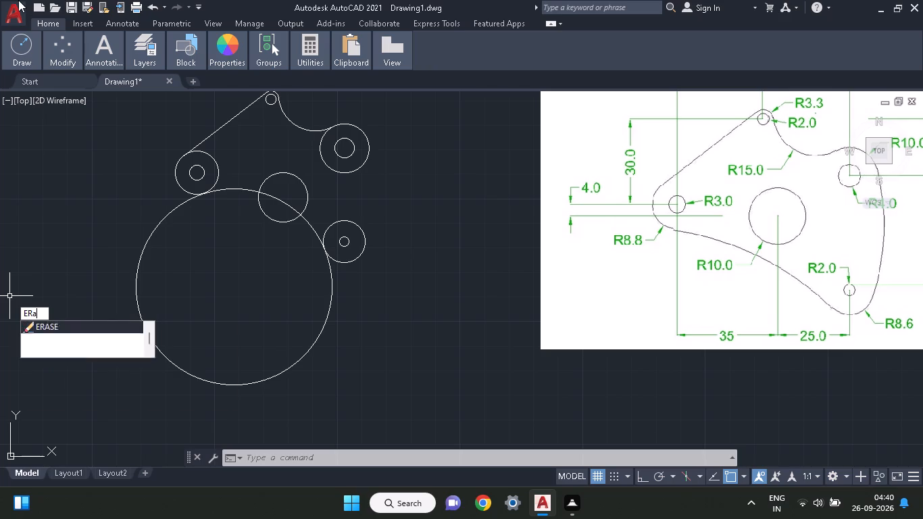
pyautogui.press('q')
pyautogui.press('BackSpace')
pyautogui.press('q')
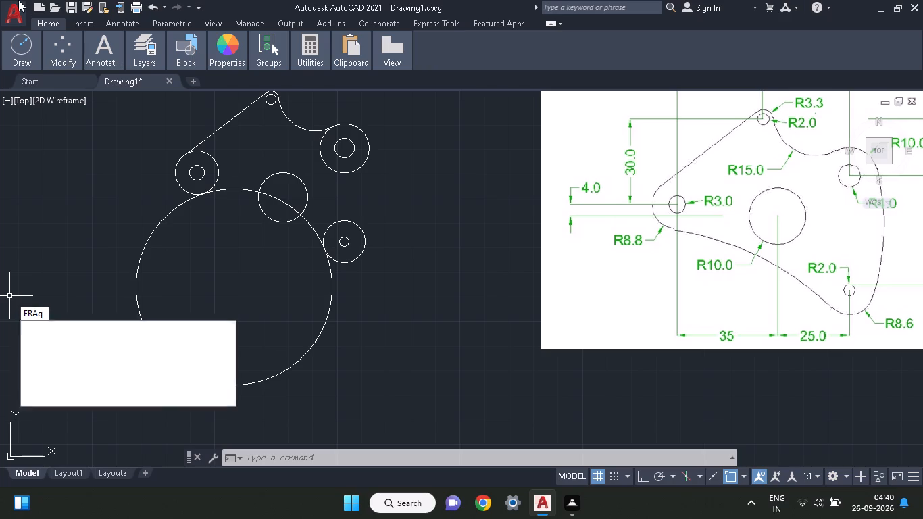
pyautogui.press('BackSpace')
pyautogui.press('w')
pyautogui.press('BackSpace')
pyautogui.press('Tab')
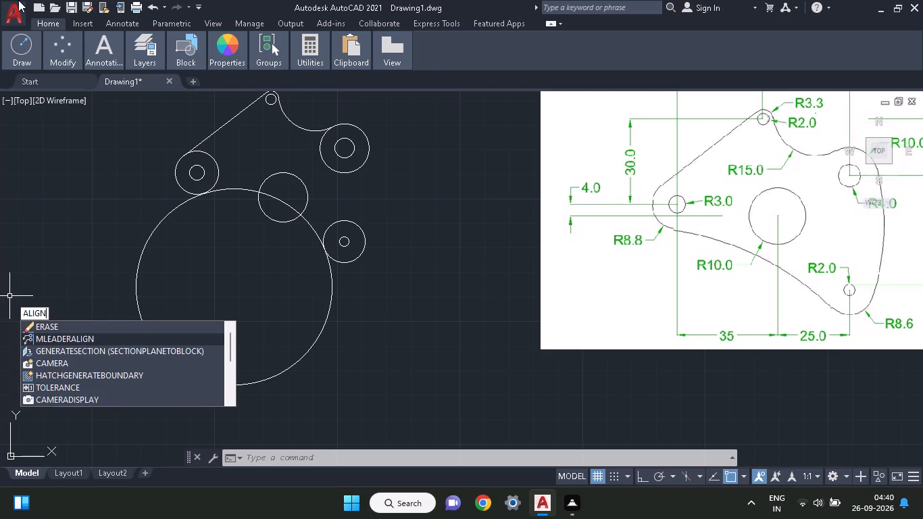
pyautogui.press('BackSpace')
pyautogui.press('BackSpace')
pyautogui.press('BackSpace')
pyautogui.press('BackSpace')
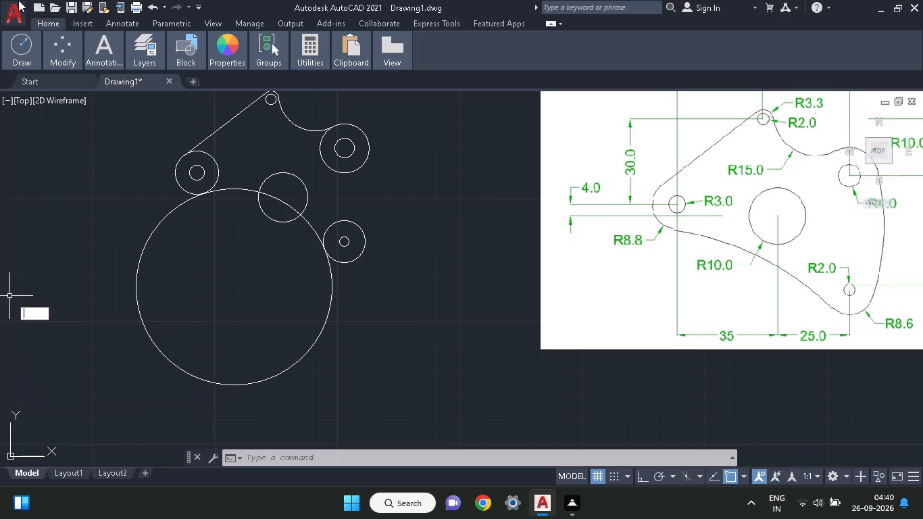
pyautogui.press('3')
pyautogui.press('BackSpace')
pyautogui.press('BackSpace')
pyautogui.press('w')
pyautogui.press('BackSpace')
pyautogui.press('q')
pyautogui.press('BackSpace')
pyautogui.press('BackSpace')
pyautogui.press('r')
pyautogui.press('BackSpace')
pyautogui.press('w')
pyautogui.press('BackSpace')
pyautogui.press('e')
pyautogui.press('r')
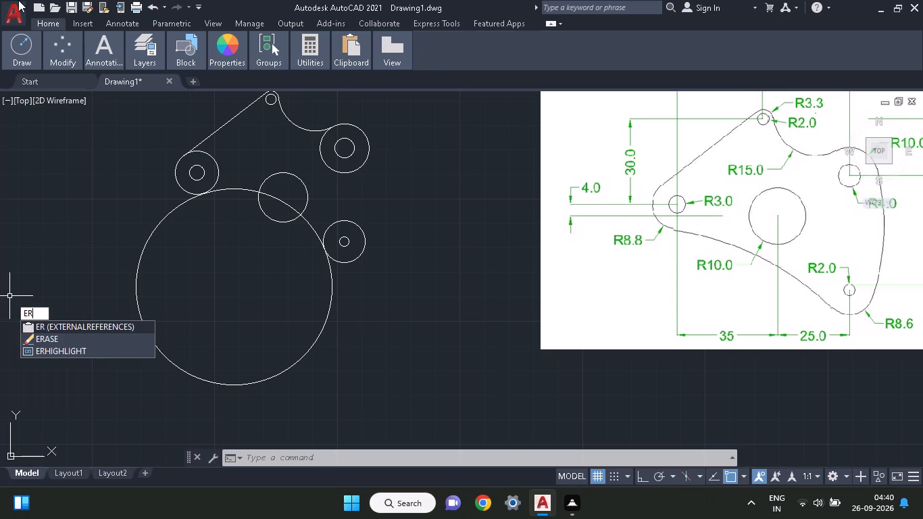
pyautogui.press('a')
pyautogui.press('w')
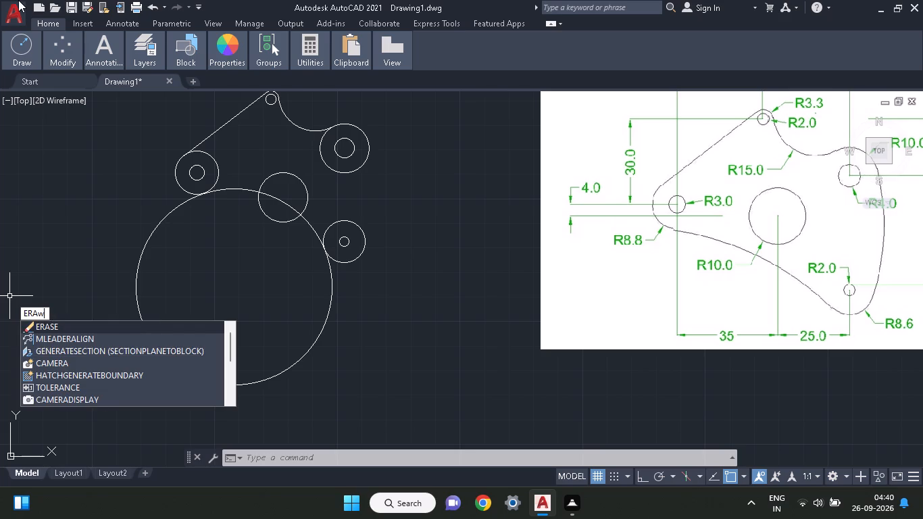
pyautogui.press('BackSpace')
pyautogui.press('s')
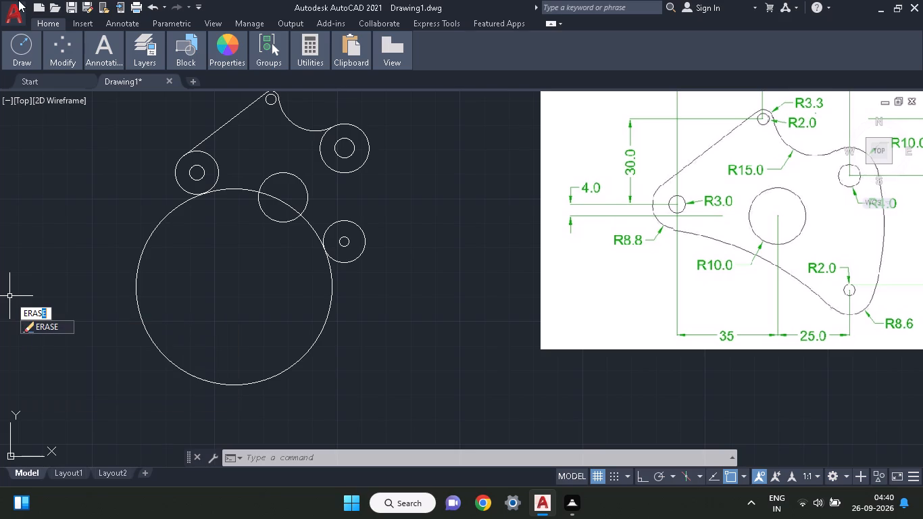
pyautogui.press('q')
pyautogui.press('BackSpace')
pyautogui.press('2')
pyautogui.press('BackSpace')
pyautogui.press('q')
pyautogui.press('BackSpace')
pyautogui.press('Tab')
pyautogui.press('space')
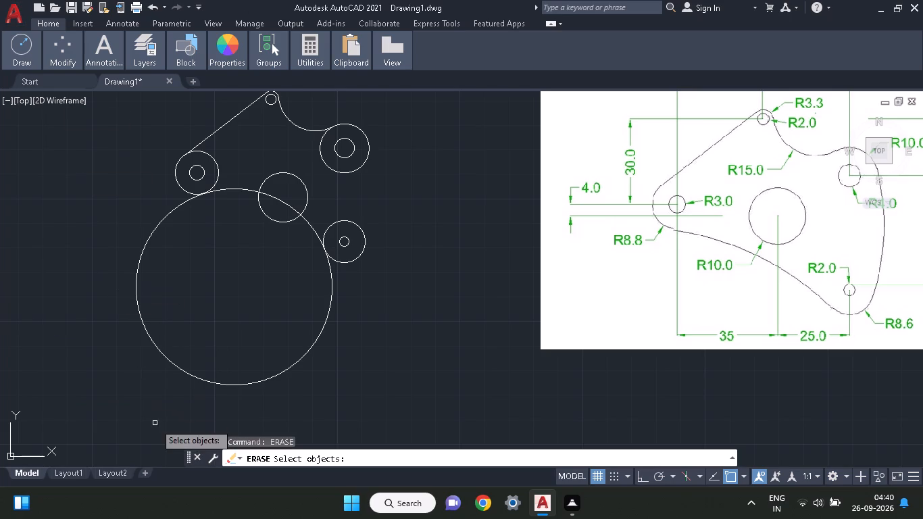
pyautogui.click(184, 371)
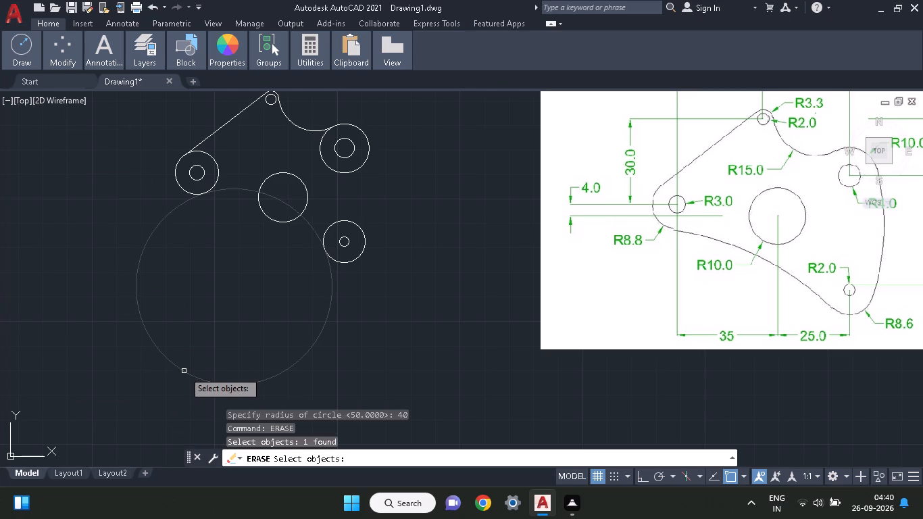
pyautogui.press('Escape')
# Erase the large radius 40 circle tangent to the lower sides of the R8.8 and R8.6 outer circles.
pyautogui.click(184, 371)
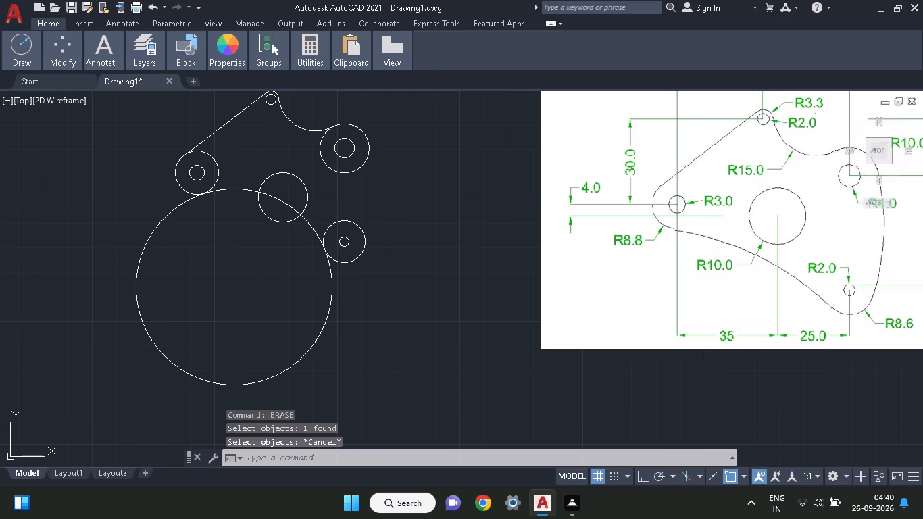
pyautogui.press('e')
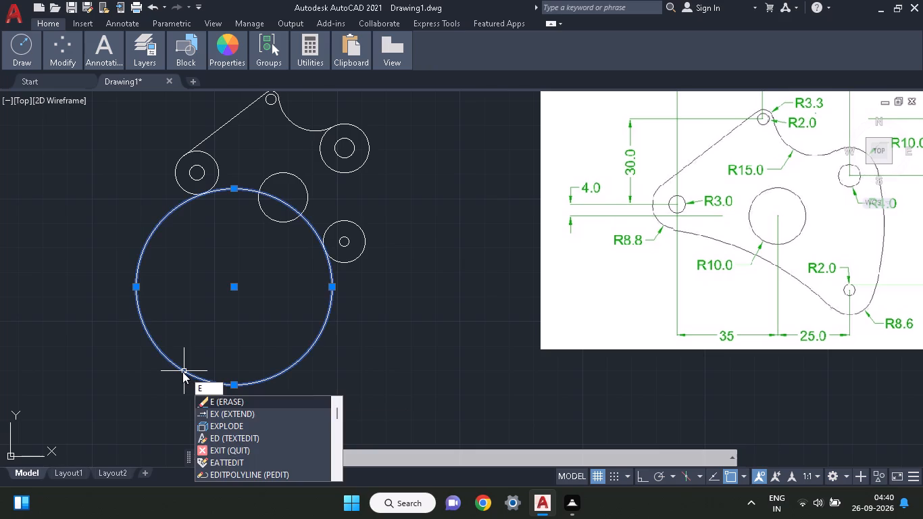
pyautogui.press('r')
pyautogui.write('asw')
pyautogui.press('BackSpace')
pyautogui.press('q')
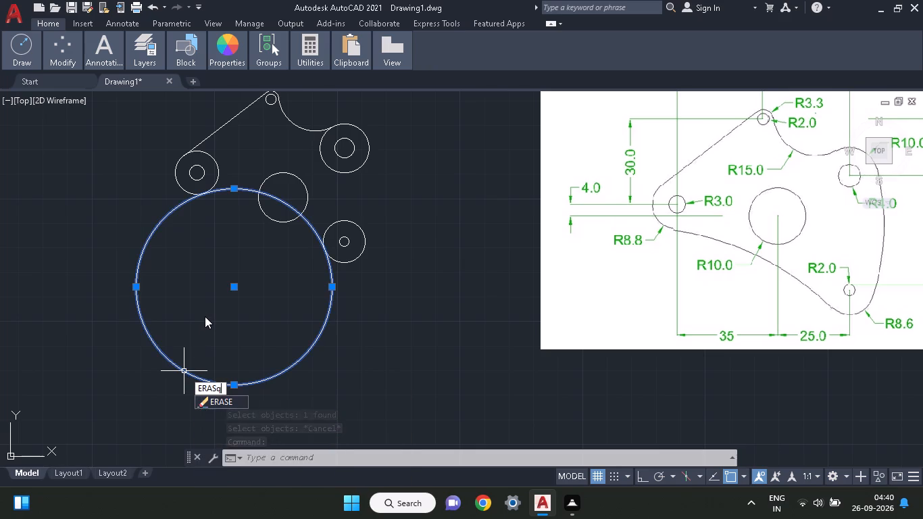
pyautogui.press('BackSpace')
pyautogui.press('Tab')
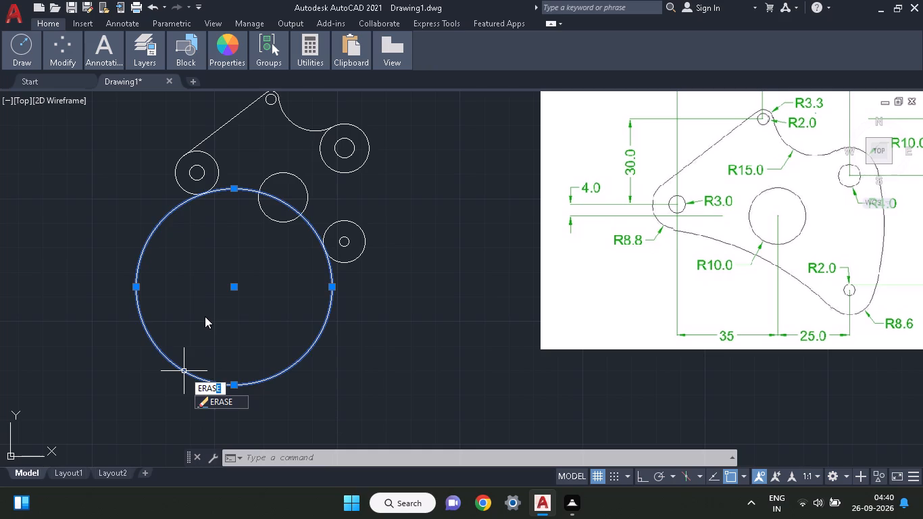
pyautogui.press('space')
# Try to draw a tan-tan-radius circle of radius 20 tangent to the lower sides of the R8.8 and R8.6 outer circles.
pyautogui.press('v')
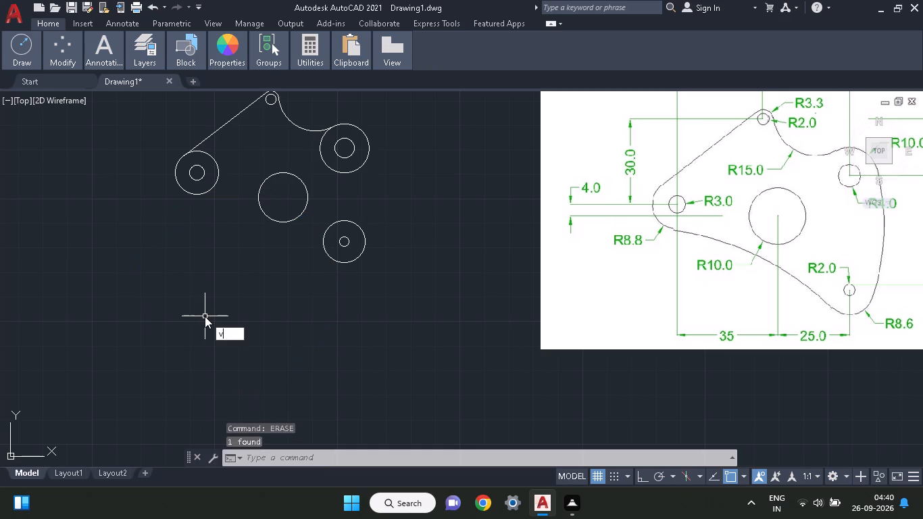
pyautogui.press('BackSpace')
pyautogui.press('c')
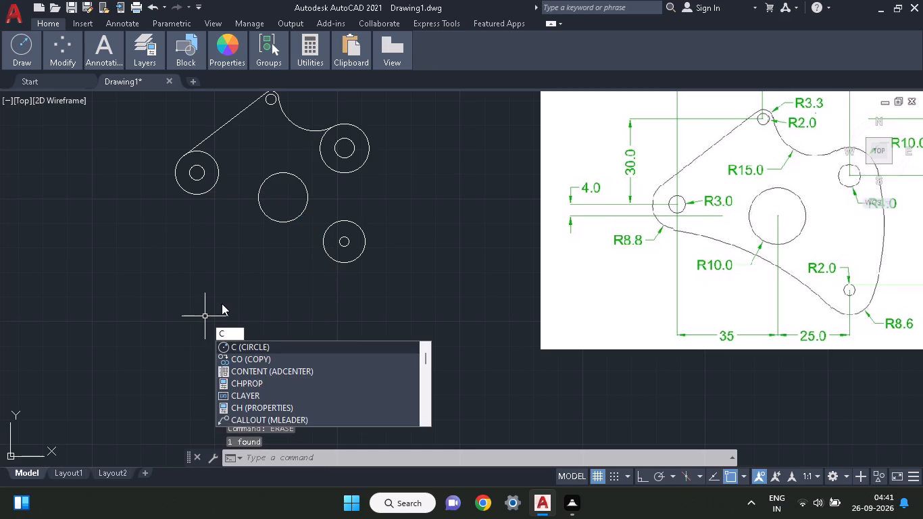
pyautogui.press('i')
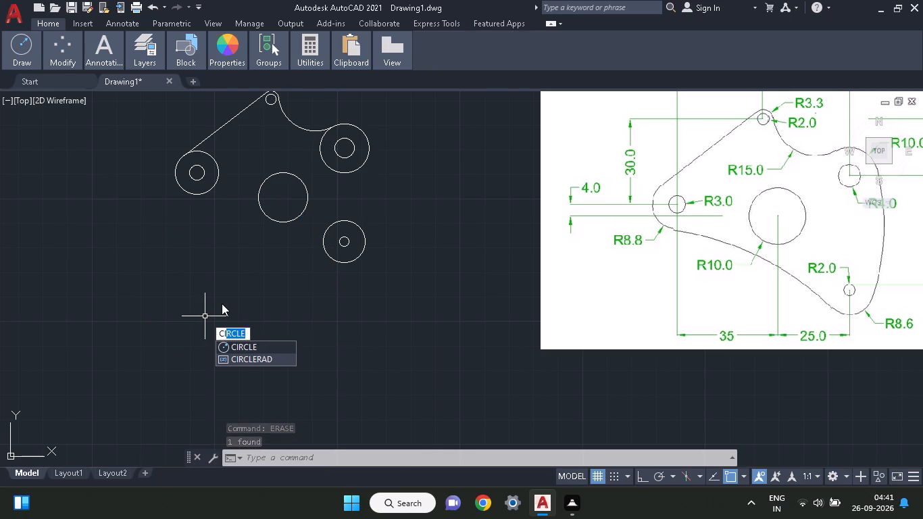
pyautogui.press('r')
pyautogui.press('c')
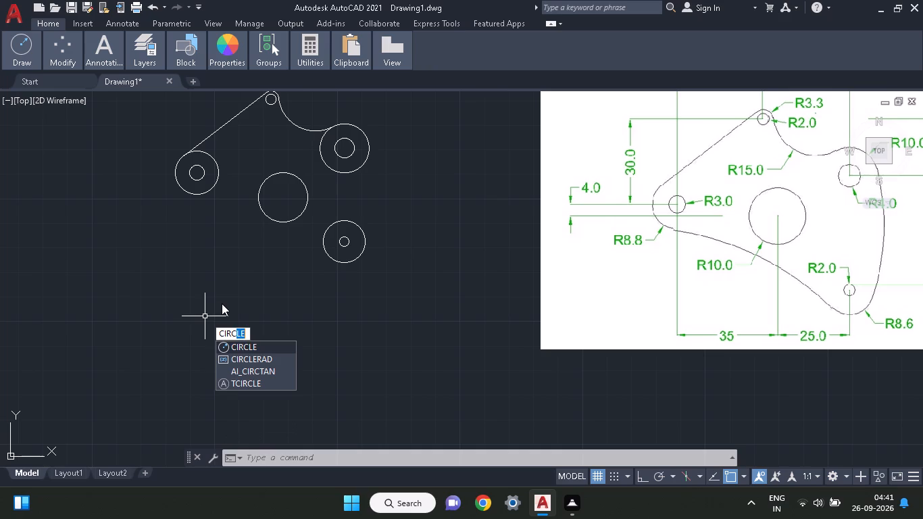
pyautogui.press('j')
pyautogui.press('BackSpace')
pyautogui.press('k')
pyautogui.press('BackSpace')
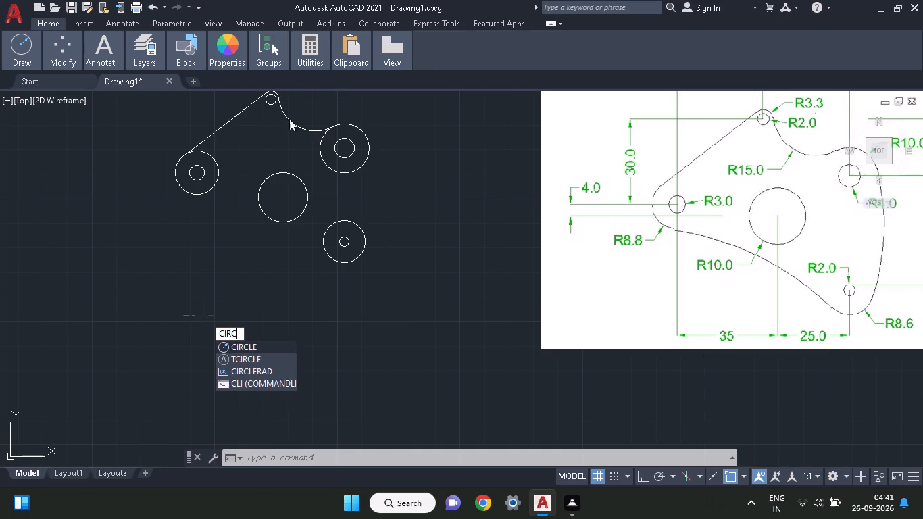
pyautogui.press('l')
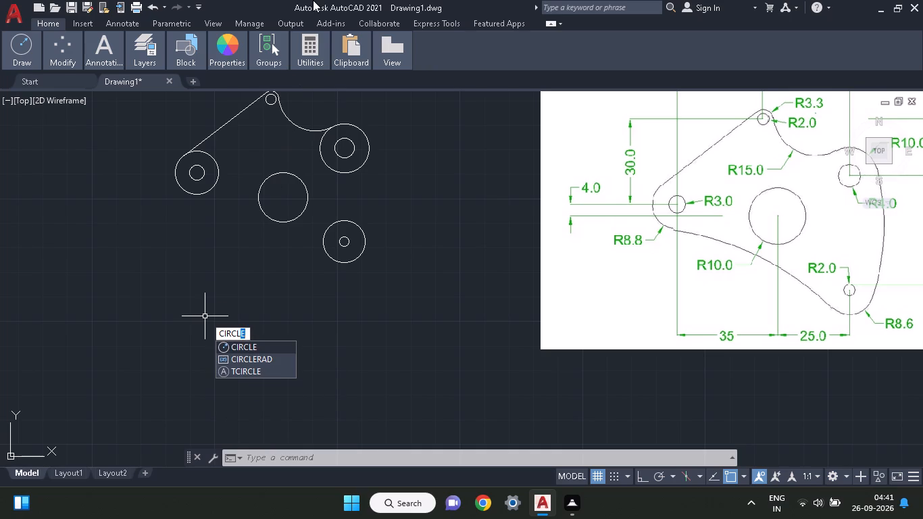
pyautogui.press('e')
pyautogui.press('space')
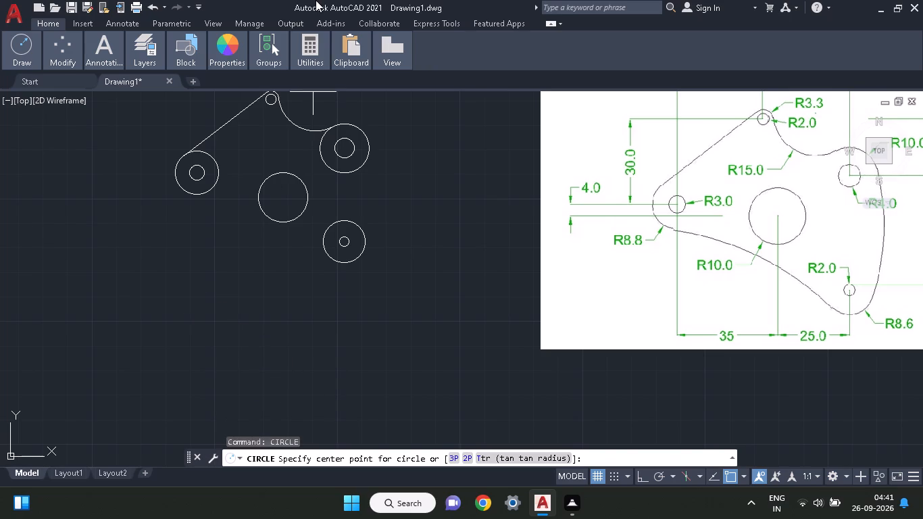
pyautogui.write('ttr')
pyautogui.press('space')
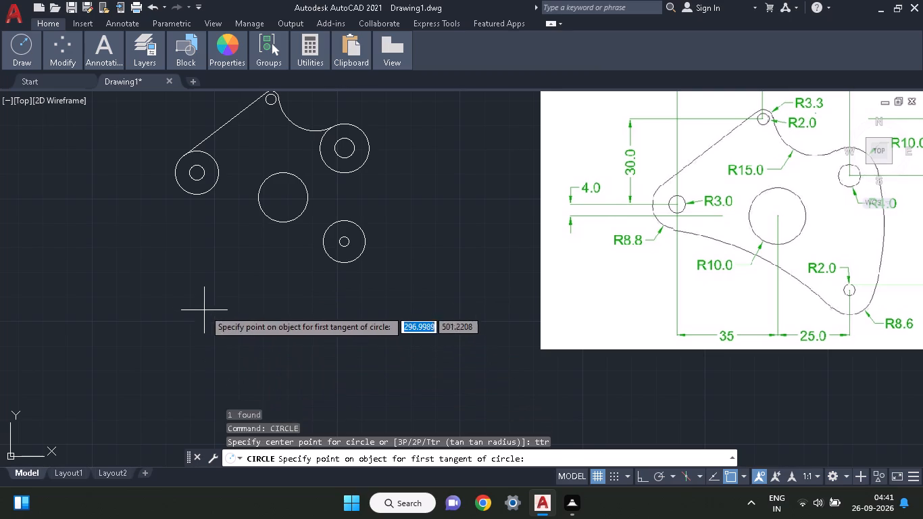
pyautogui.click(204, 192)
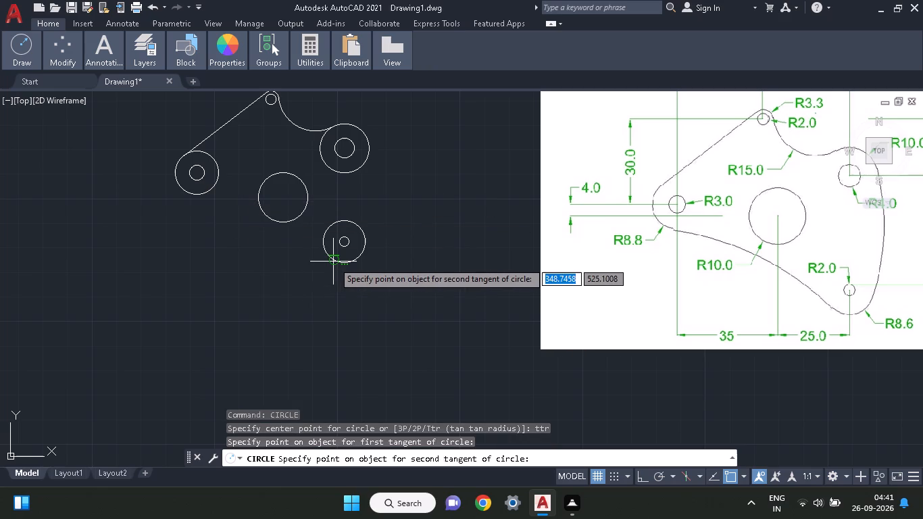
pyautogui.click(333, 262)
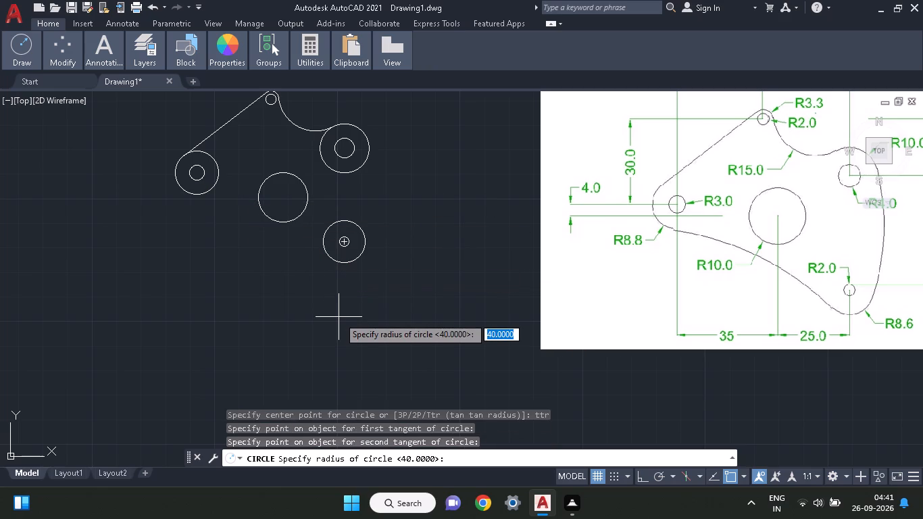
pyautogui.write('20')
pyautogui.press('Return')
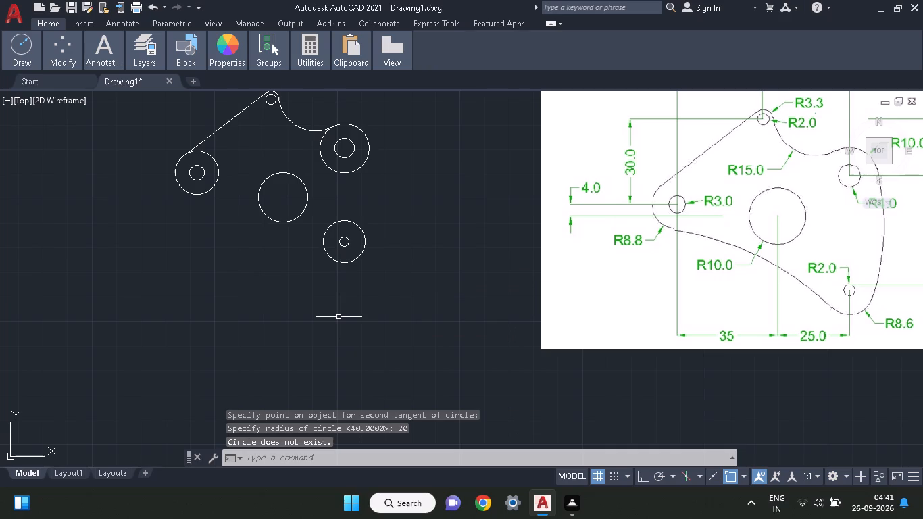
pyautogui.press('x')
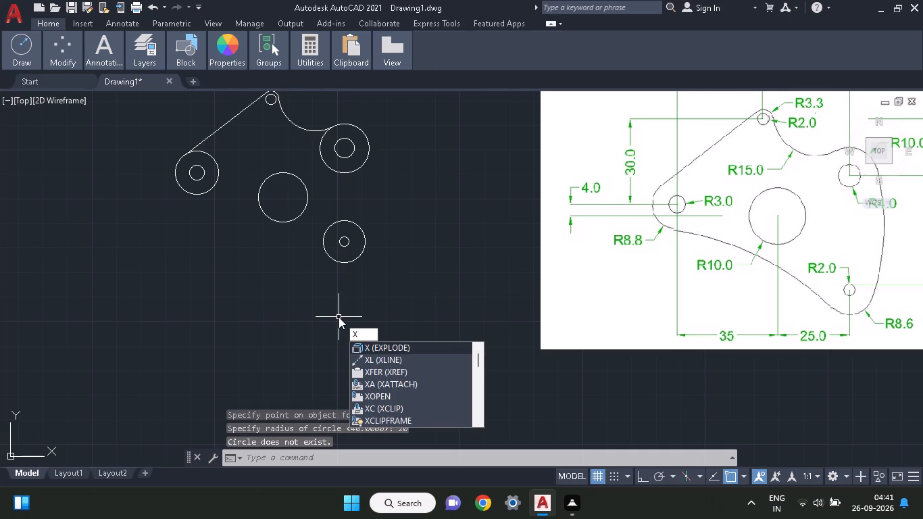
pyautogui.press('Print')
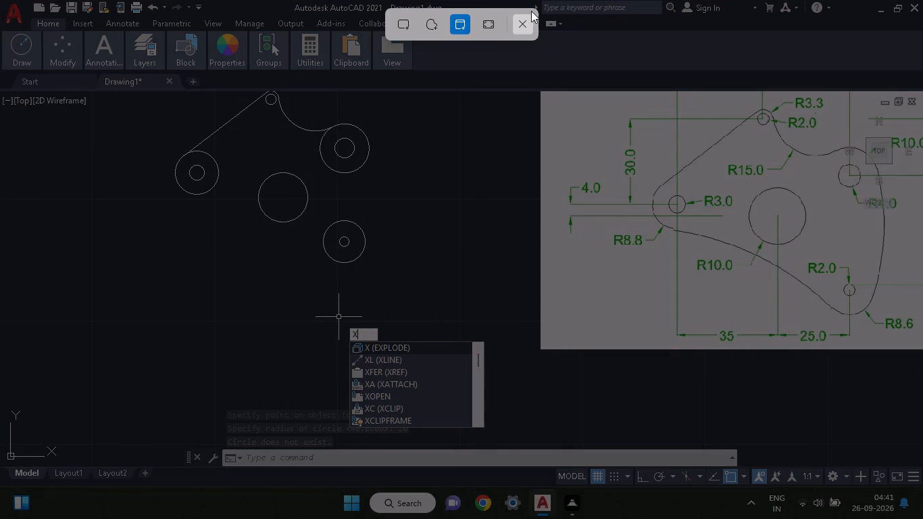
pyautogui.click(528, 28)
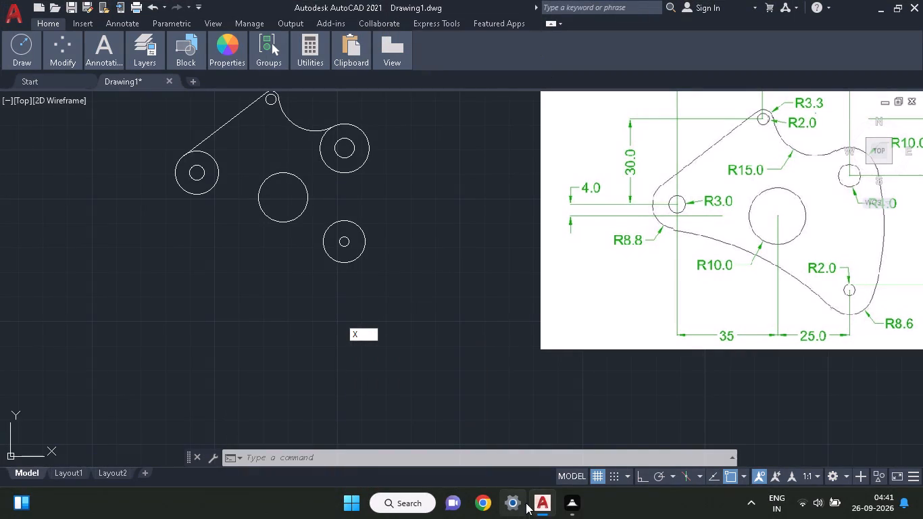
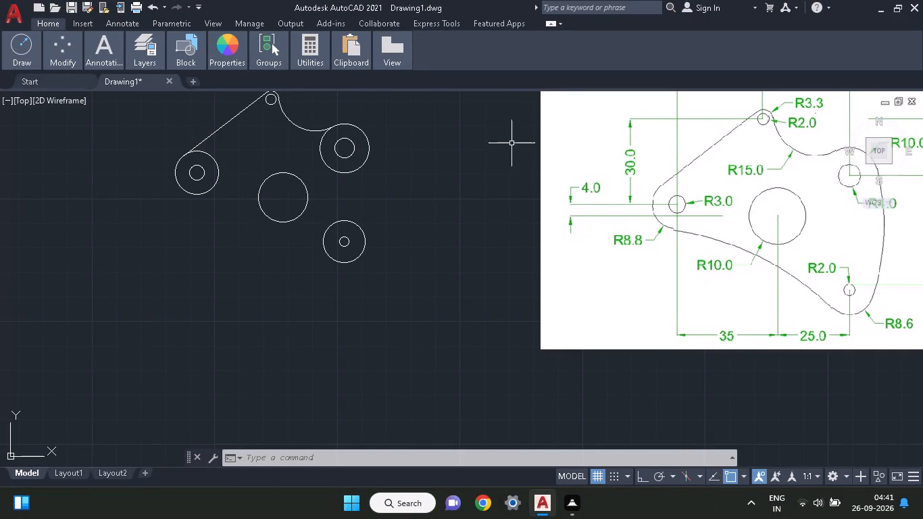
# Start the Circle command for the plate outline.
pyautogui.press('c')
pyautogui.press('0')
pyautogui.press('BackSpace')
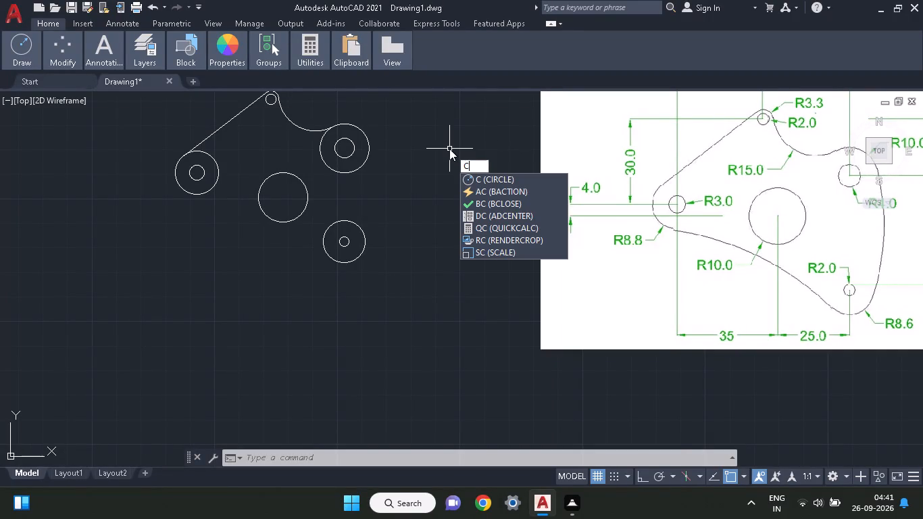
pyautogui.press('u')
pyautogui.press('BackSpace')
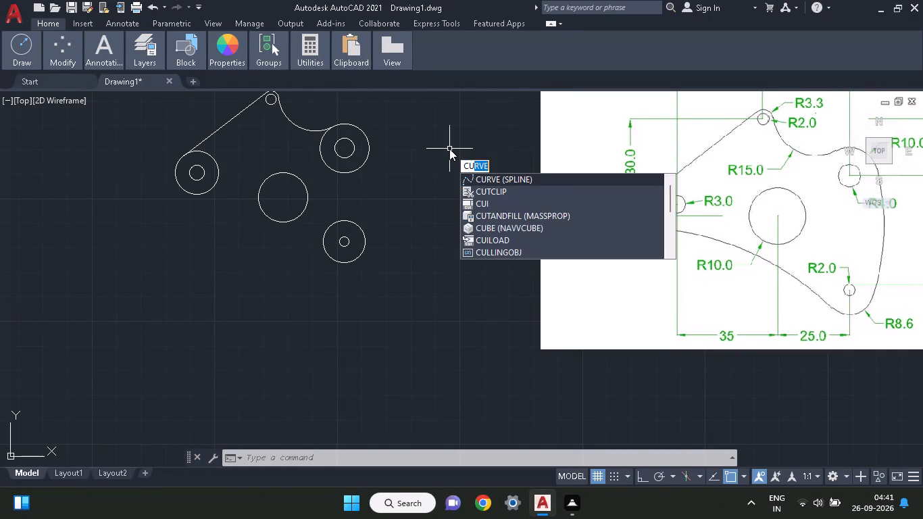
pyautogui.press('BackSpace')
pyautogui.press('o')
pyautogui.press('BackSpace')
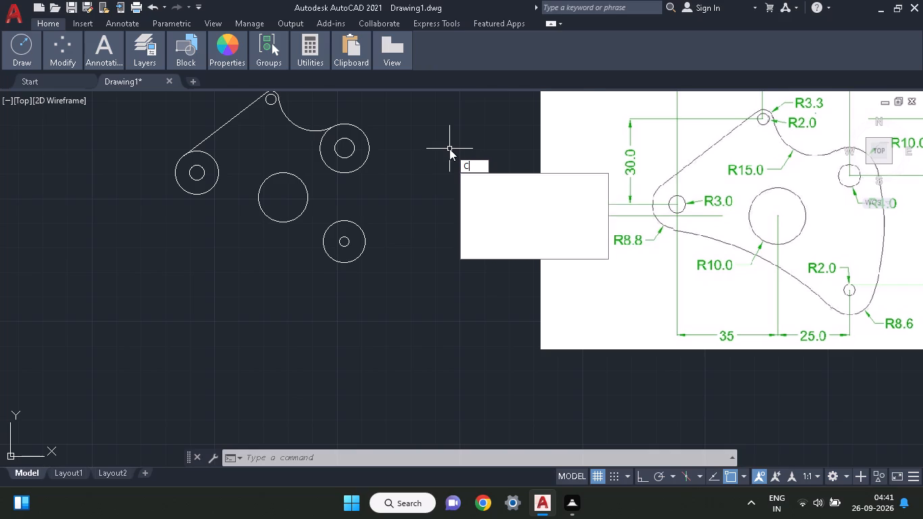
pyautogui.press('i')
pyautogui.press('t')
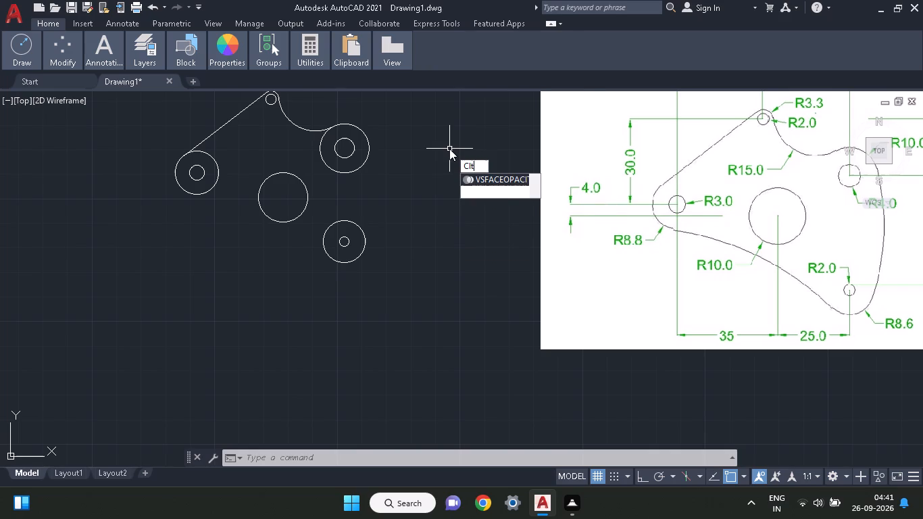
pyautogui.press('c')
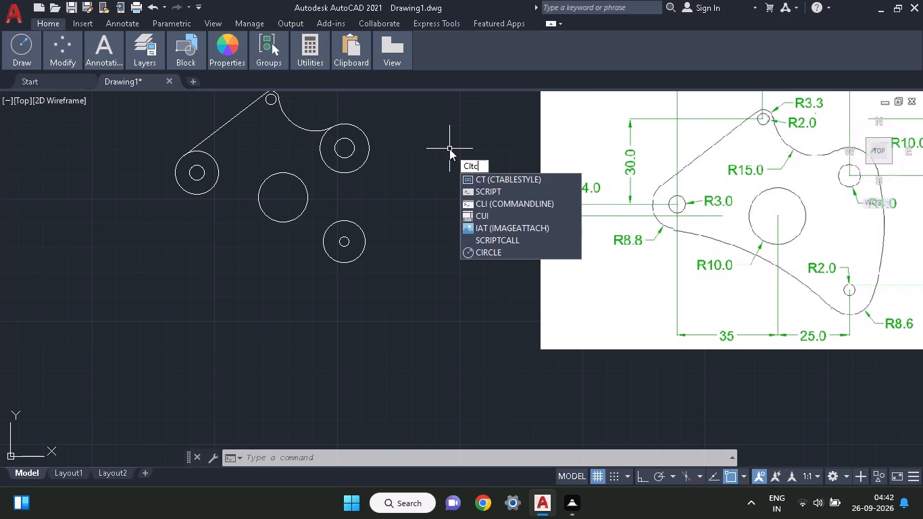
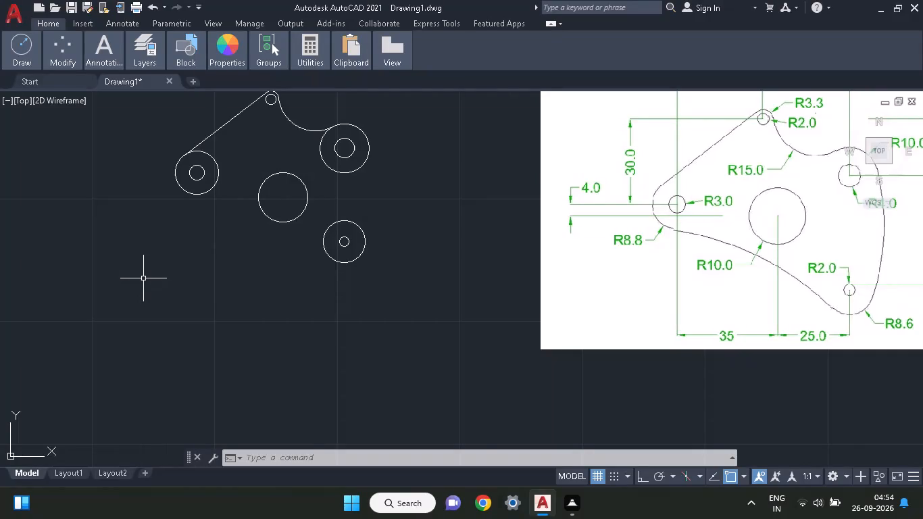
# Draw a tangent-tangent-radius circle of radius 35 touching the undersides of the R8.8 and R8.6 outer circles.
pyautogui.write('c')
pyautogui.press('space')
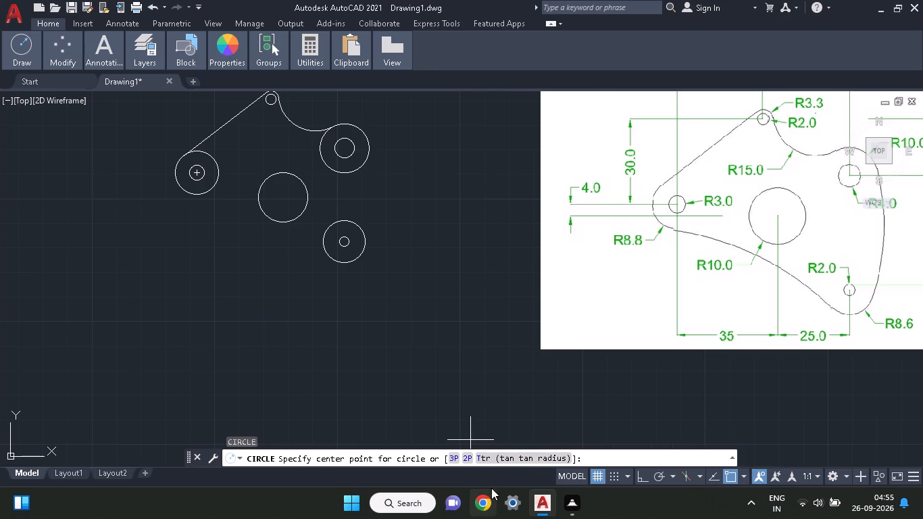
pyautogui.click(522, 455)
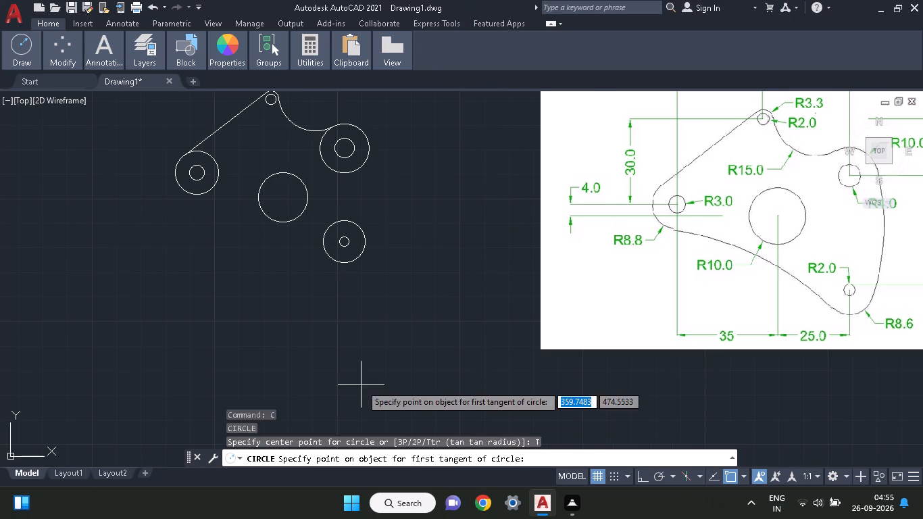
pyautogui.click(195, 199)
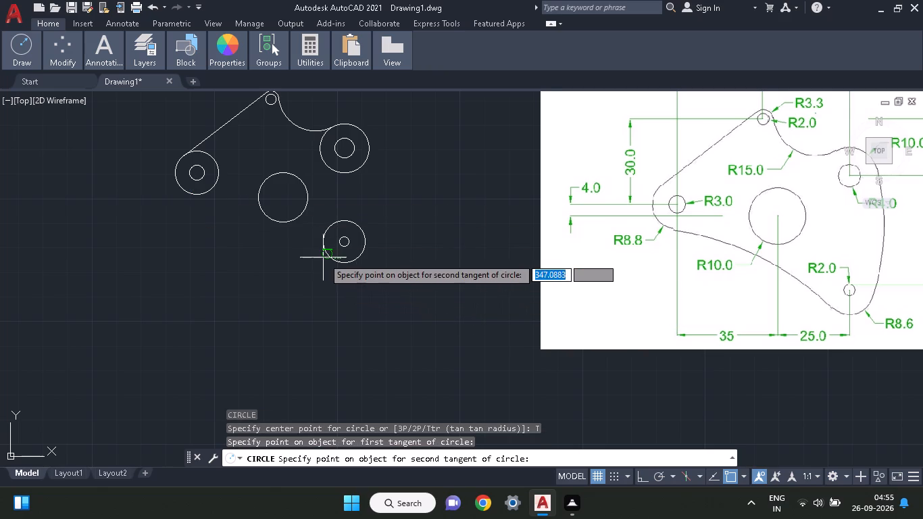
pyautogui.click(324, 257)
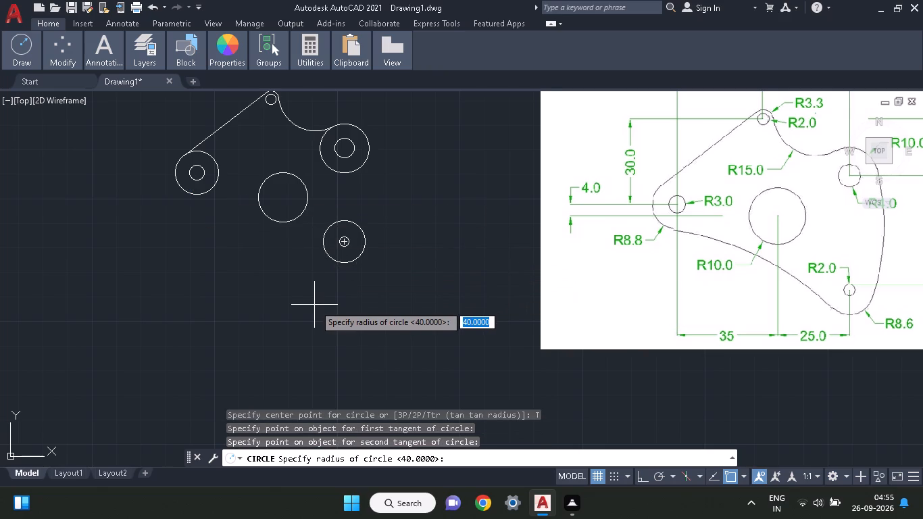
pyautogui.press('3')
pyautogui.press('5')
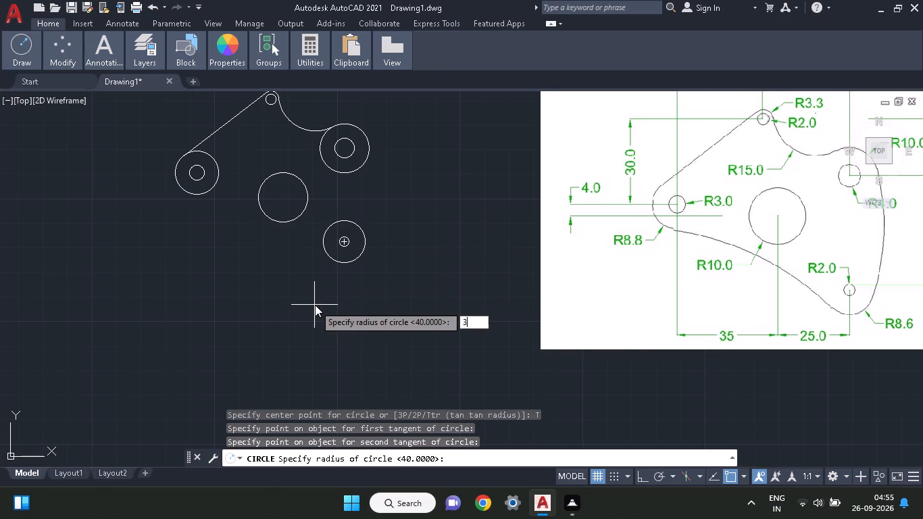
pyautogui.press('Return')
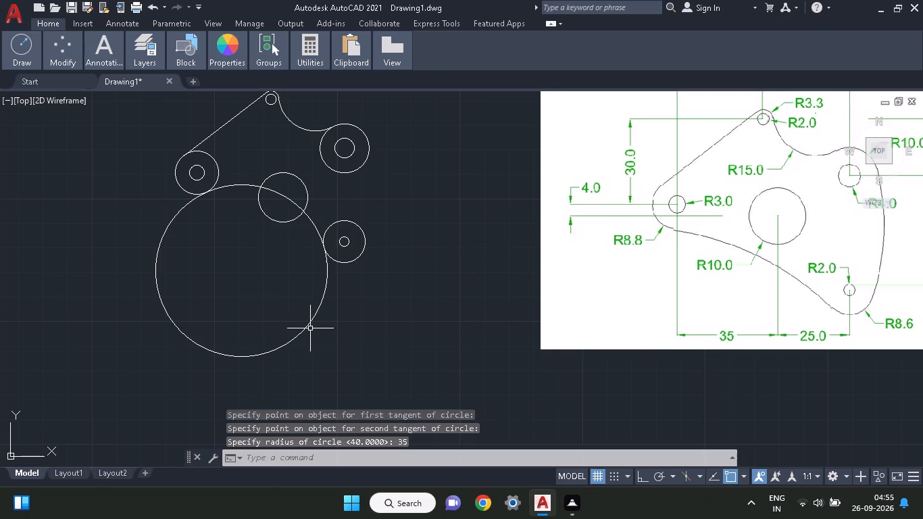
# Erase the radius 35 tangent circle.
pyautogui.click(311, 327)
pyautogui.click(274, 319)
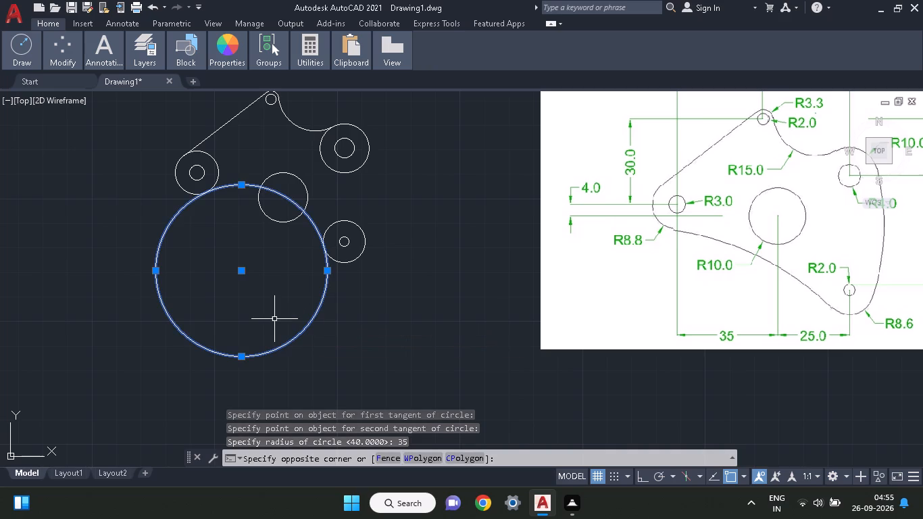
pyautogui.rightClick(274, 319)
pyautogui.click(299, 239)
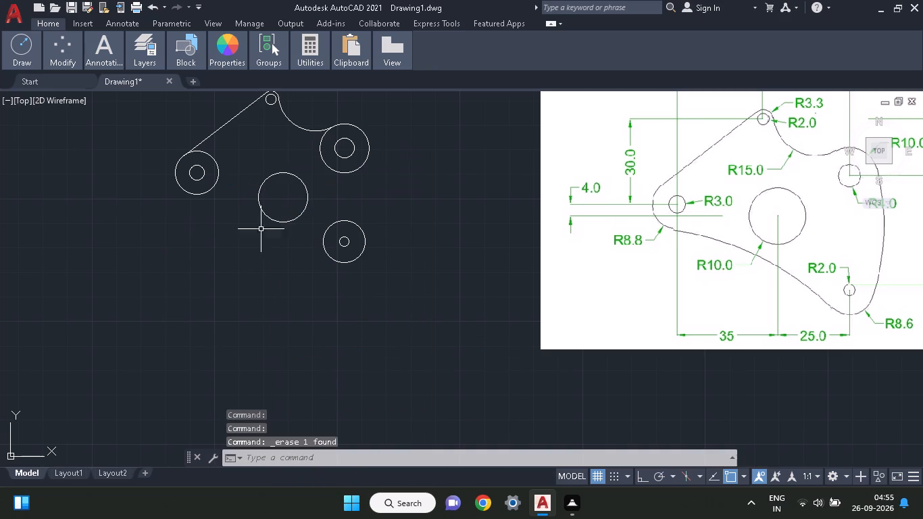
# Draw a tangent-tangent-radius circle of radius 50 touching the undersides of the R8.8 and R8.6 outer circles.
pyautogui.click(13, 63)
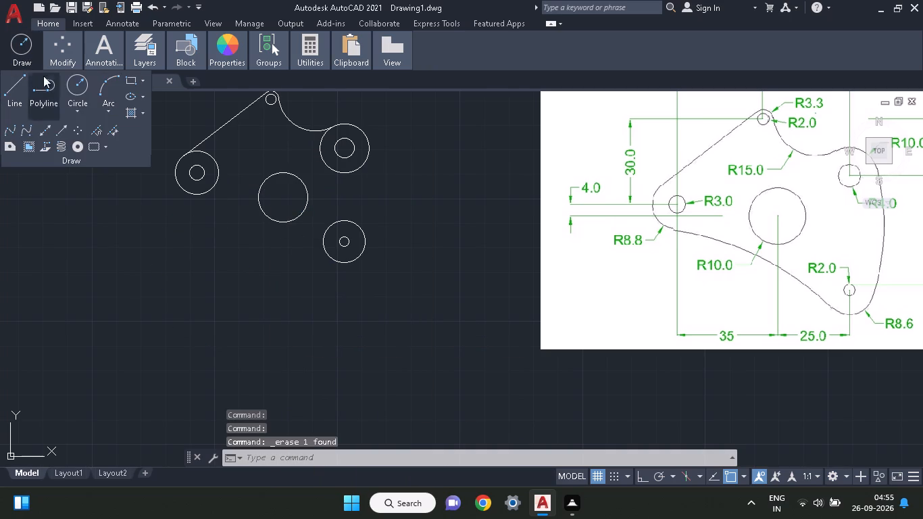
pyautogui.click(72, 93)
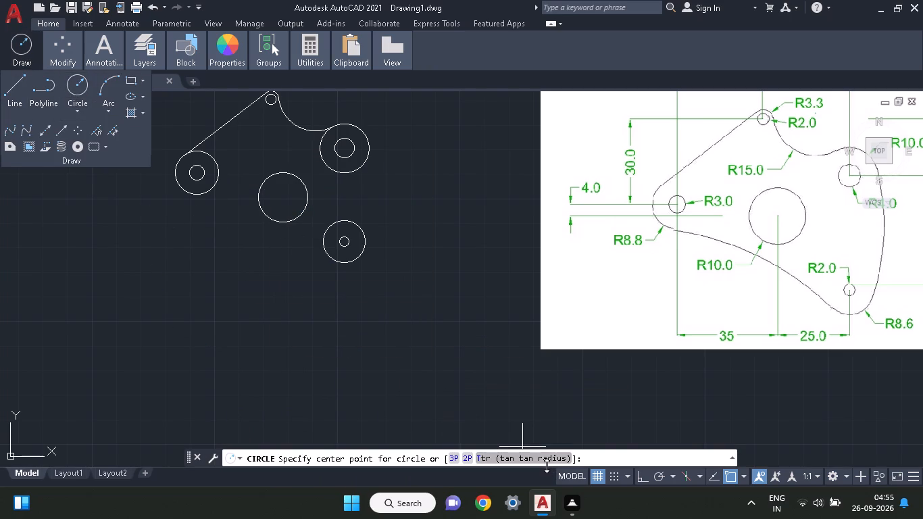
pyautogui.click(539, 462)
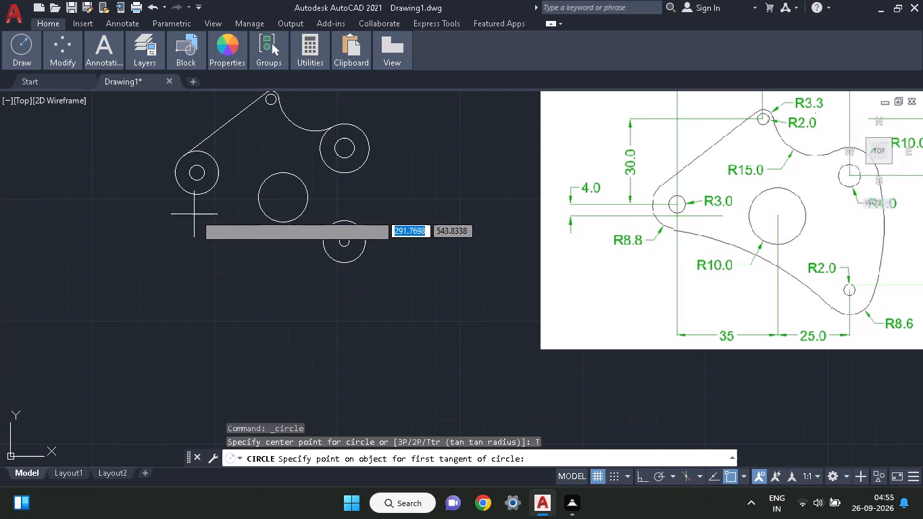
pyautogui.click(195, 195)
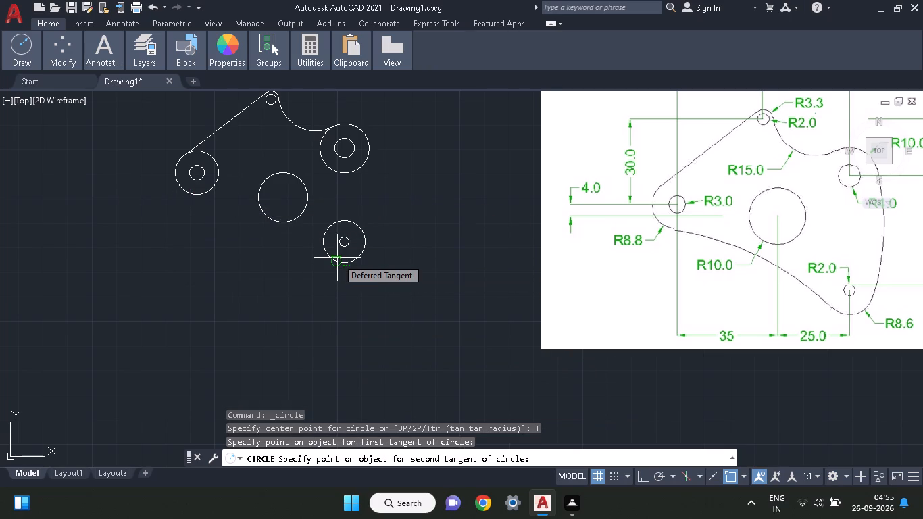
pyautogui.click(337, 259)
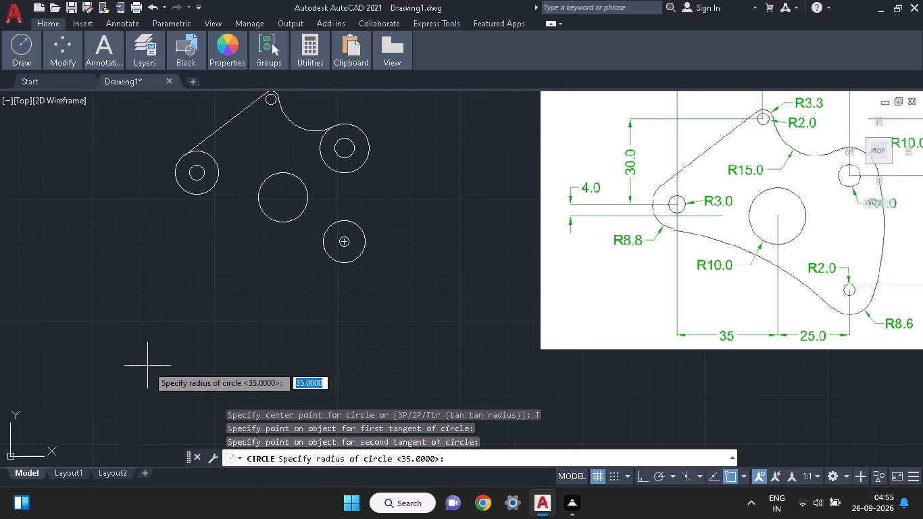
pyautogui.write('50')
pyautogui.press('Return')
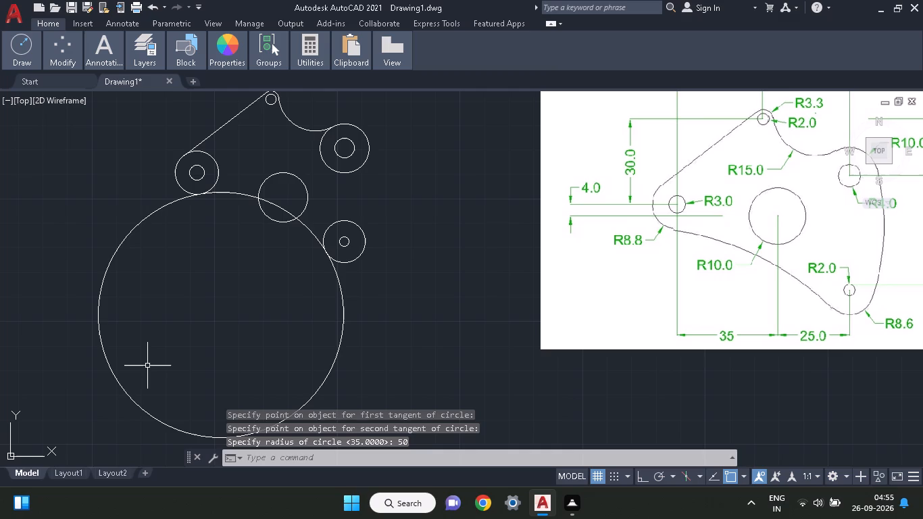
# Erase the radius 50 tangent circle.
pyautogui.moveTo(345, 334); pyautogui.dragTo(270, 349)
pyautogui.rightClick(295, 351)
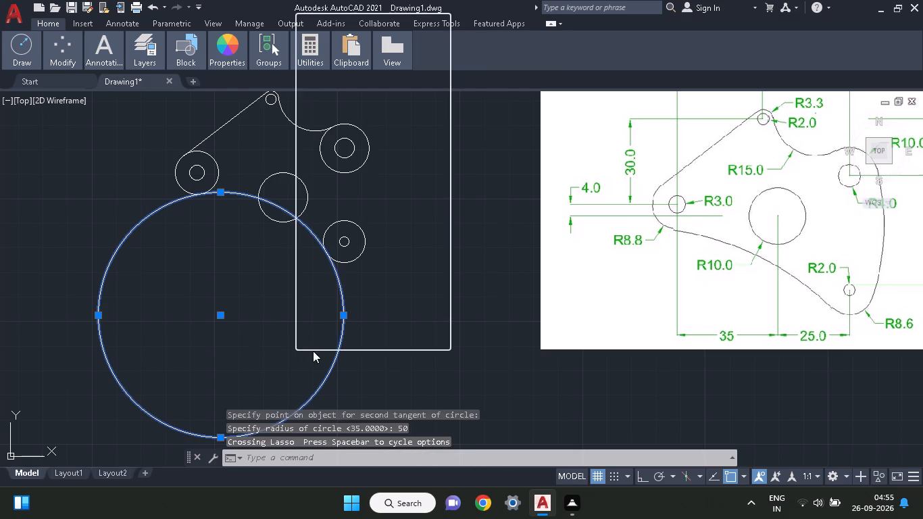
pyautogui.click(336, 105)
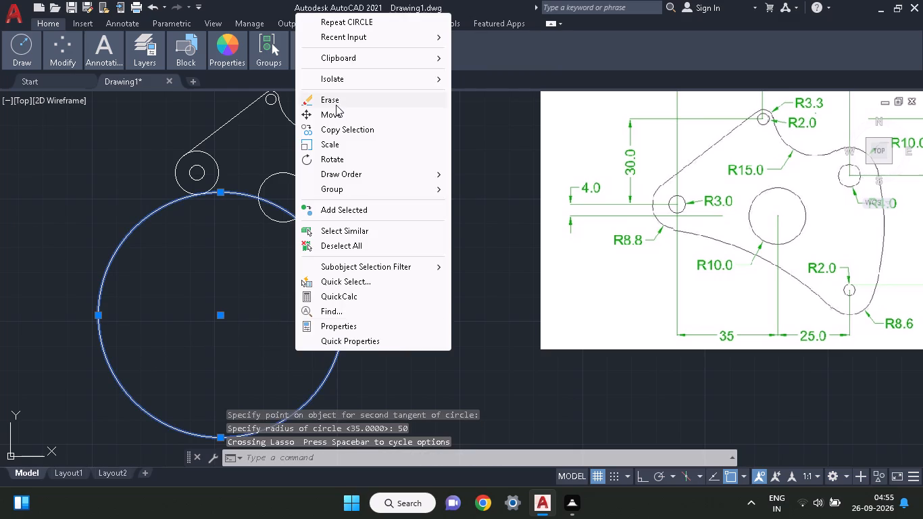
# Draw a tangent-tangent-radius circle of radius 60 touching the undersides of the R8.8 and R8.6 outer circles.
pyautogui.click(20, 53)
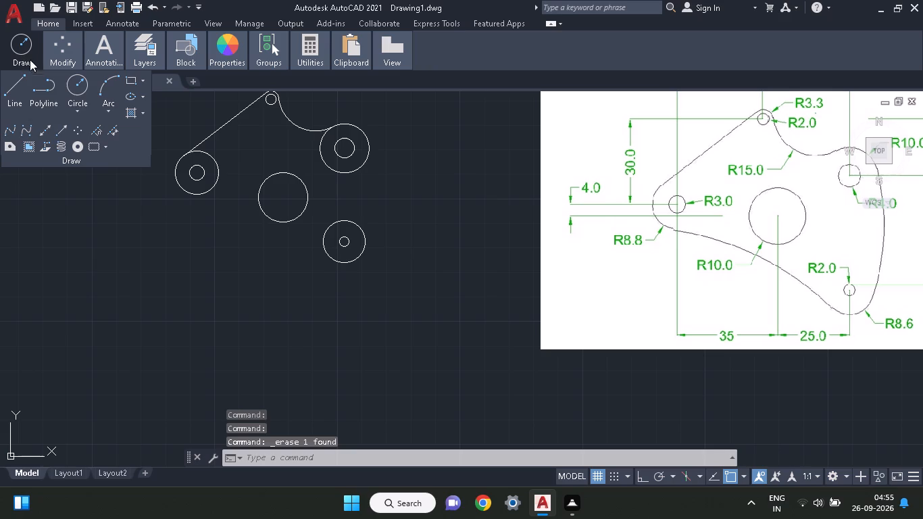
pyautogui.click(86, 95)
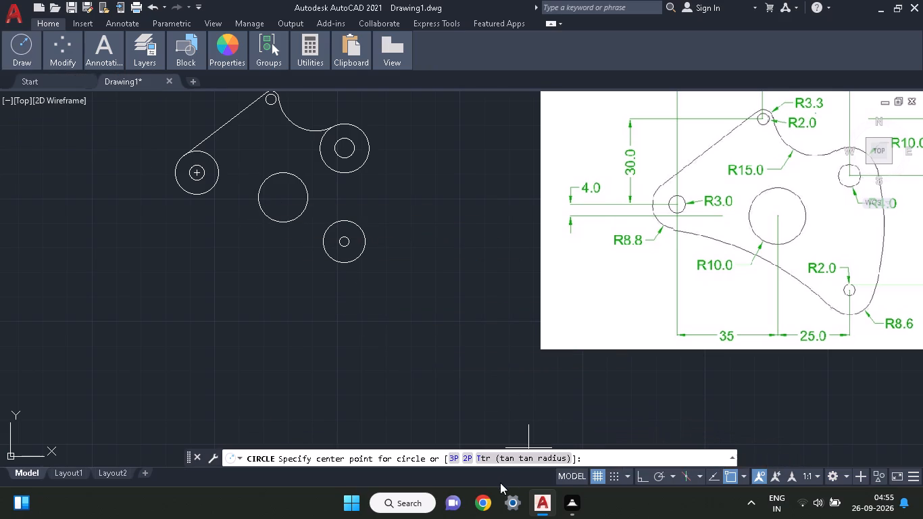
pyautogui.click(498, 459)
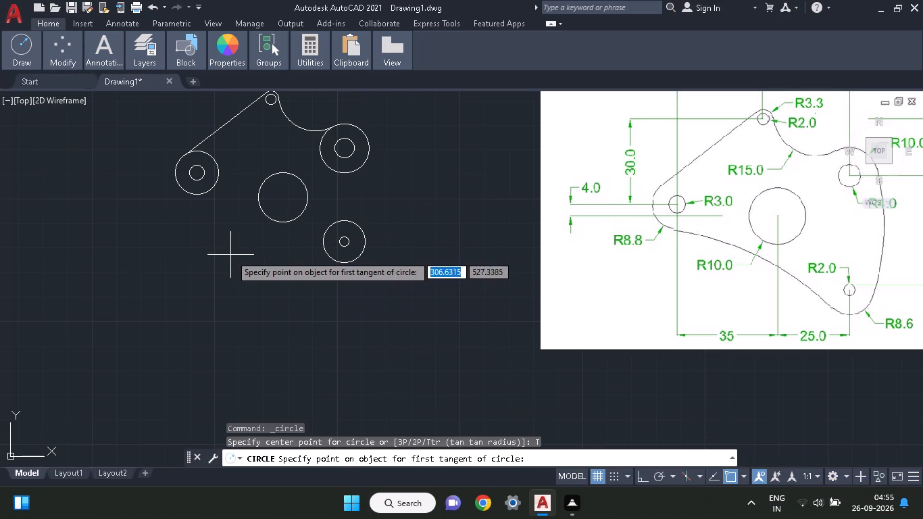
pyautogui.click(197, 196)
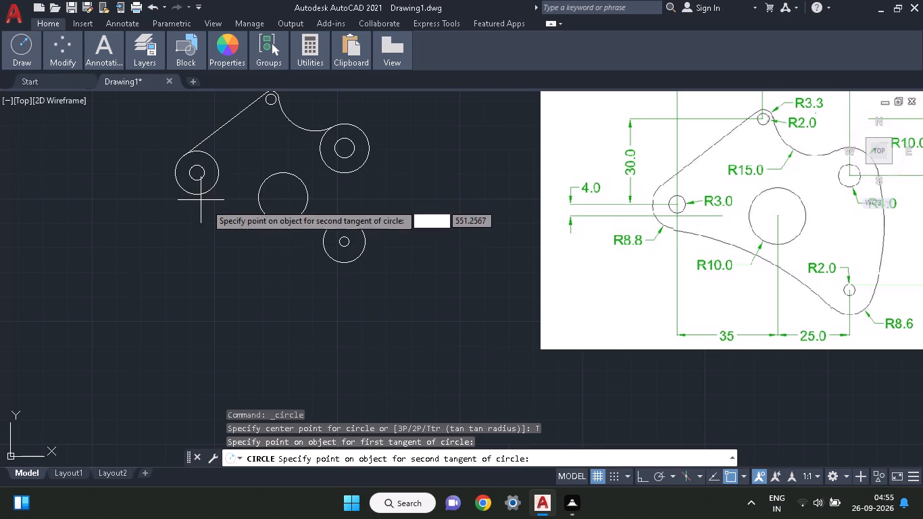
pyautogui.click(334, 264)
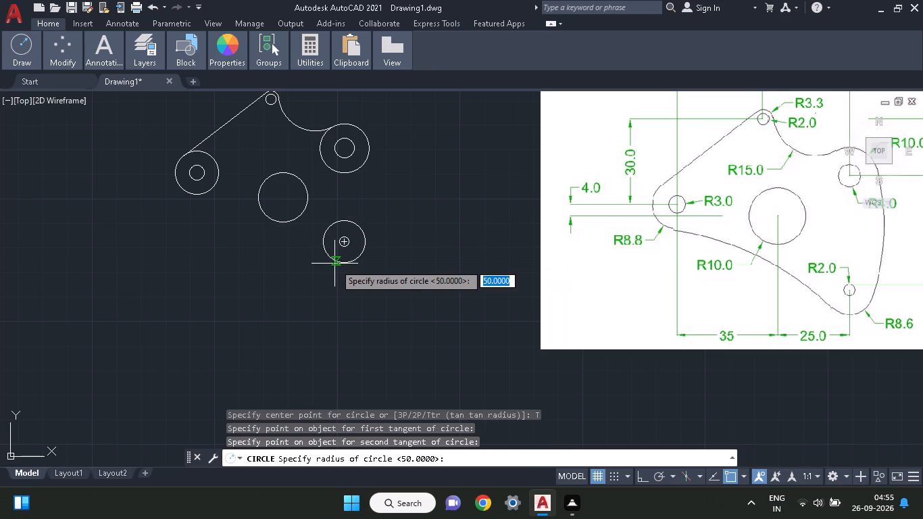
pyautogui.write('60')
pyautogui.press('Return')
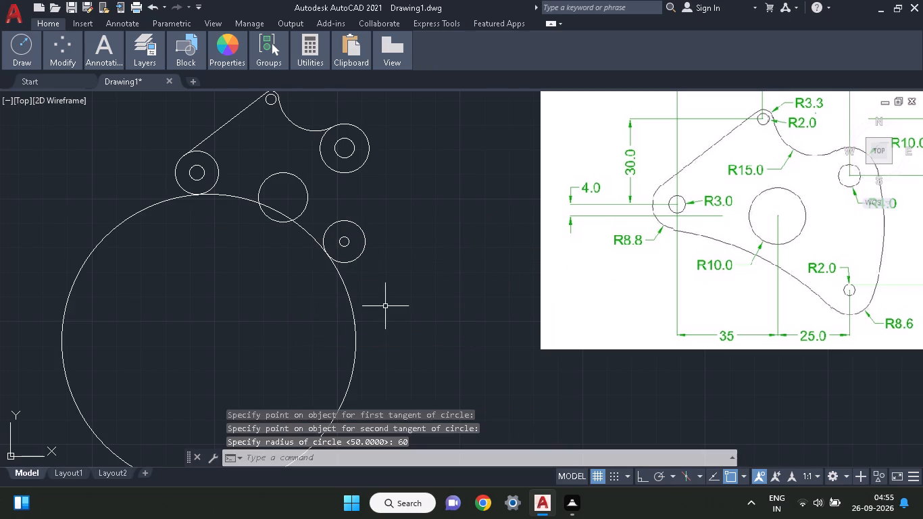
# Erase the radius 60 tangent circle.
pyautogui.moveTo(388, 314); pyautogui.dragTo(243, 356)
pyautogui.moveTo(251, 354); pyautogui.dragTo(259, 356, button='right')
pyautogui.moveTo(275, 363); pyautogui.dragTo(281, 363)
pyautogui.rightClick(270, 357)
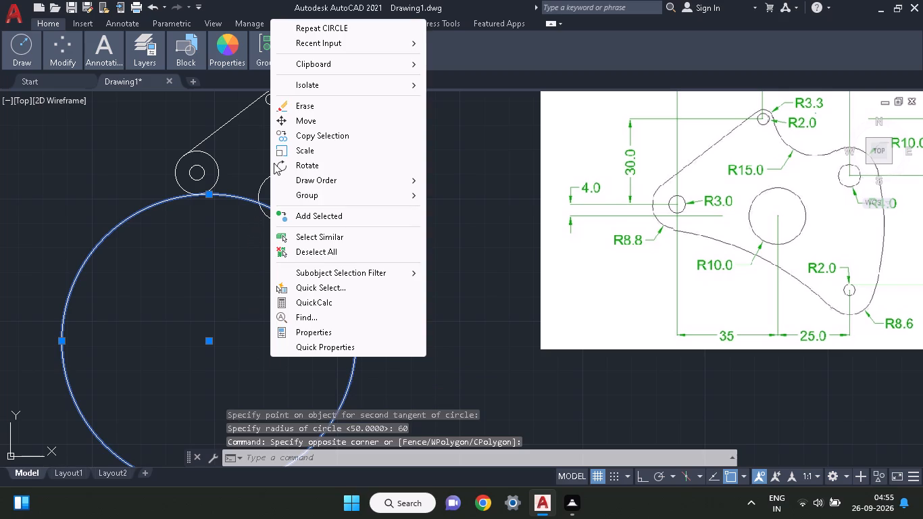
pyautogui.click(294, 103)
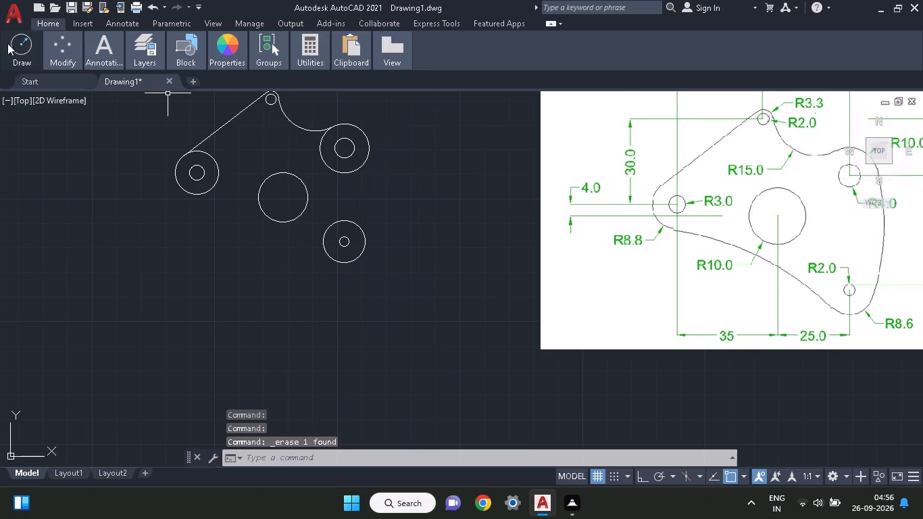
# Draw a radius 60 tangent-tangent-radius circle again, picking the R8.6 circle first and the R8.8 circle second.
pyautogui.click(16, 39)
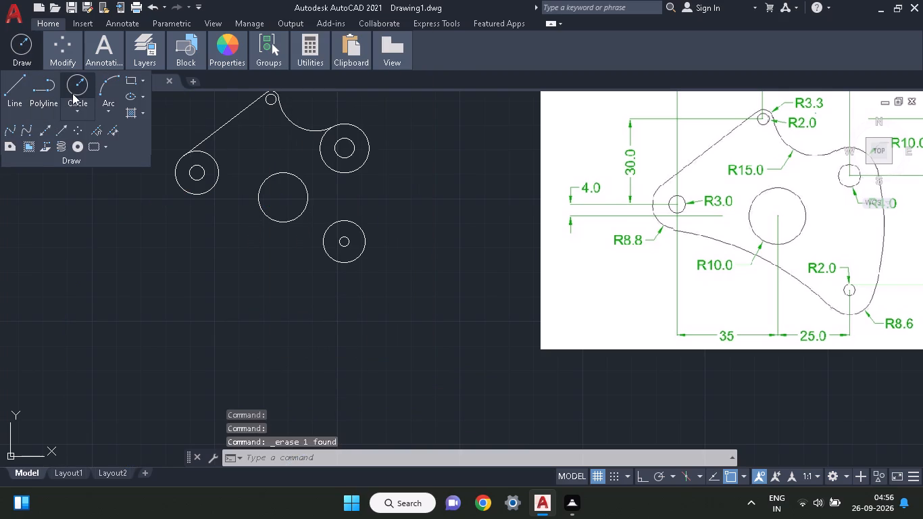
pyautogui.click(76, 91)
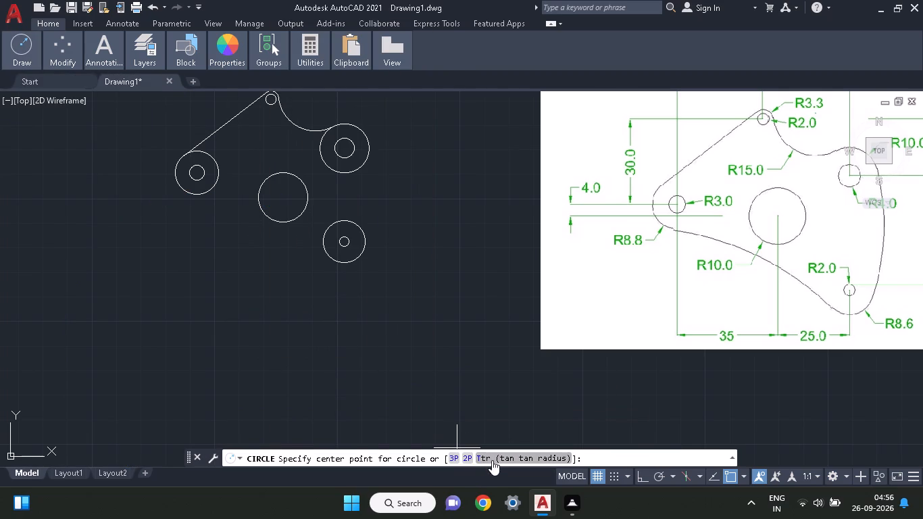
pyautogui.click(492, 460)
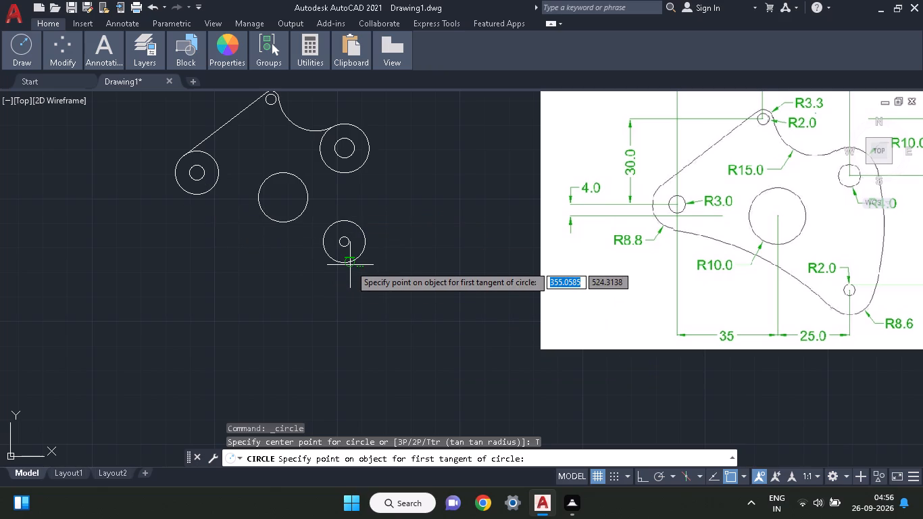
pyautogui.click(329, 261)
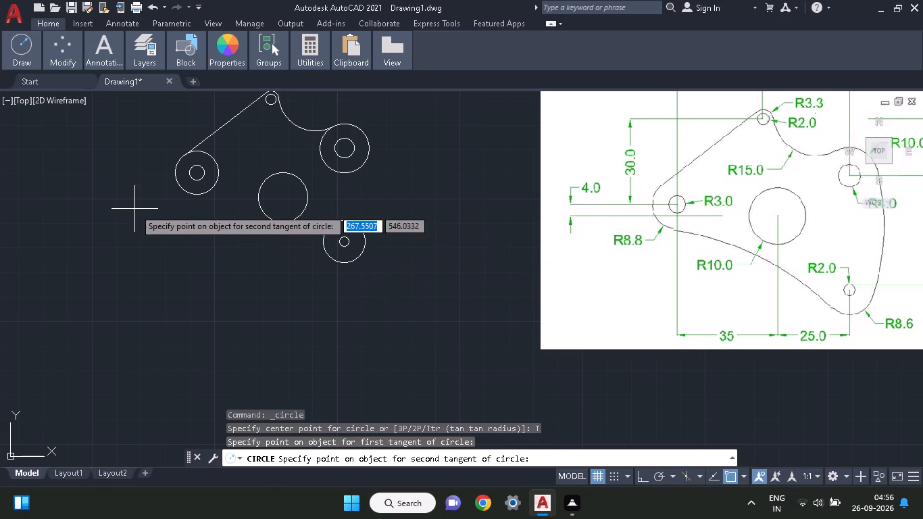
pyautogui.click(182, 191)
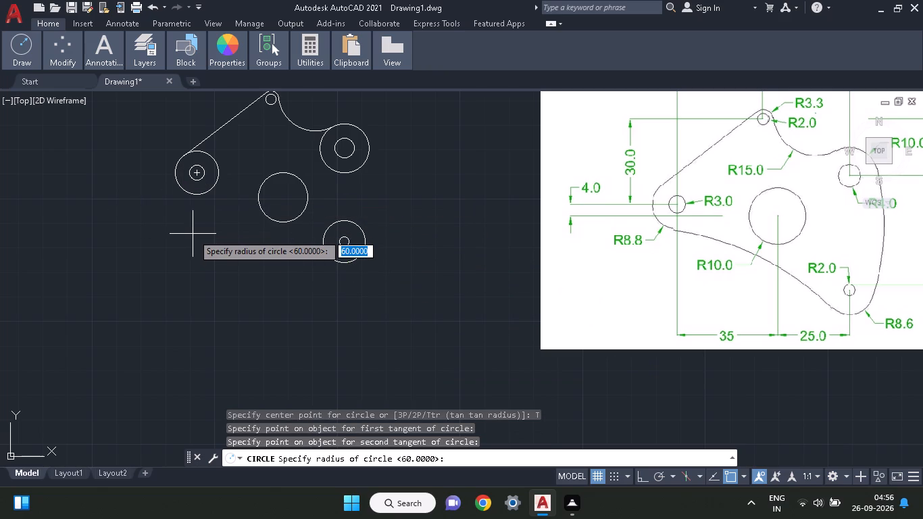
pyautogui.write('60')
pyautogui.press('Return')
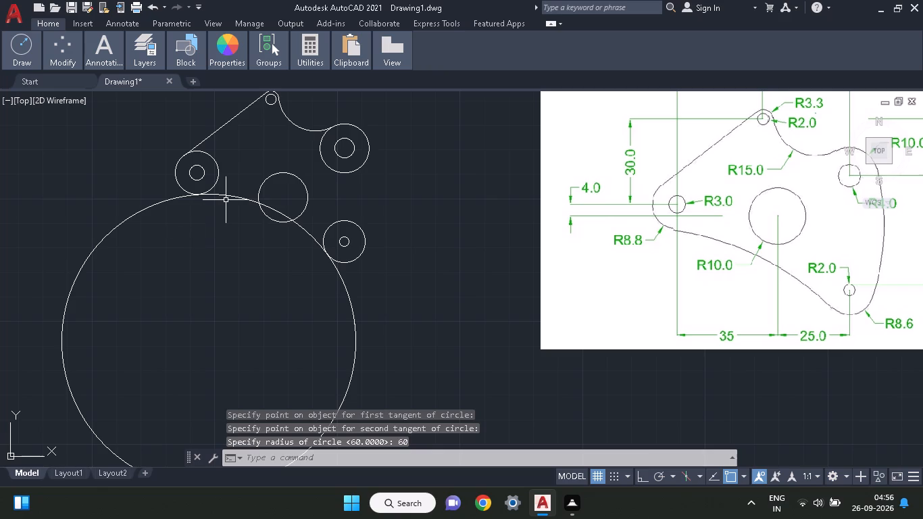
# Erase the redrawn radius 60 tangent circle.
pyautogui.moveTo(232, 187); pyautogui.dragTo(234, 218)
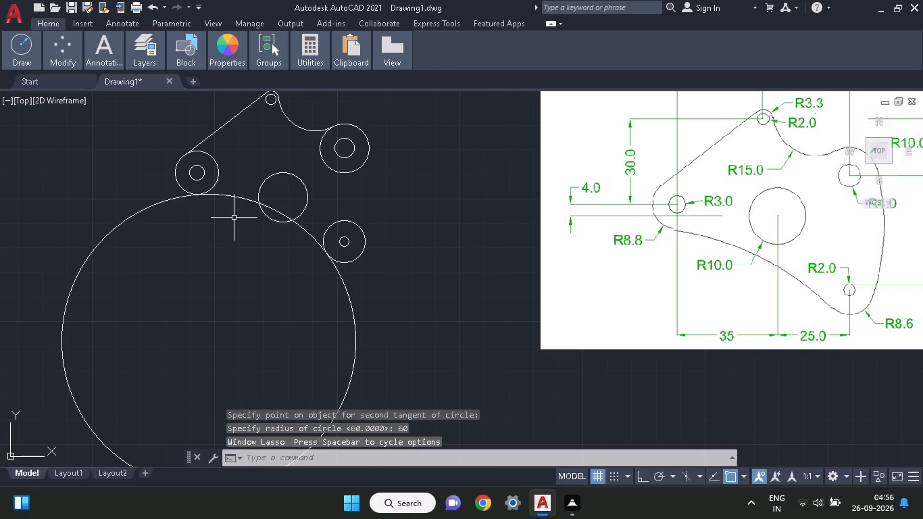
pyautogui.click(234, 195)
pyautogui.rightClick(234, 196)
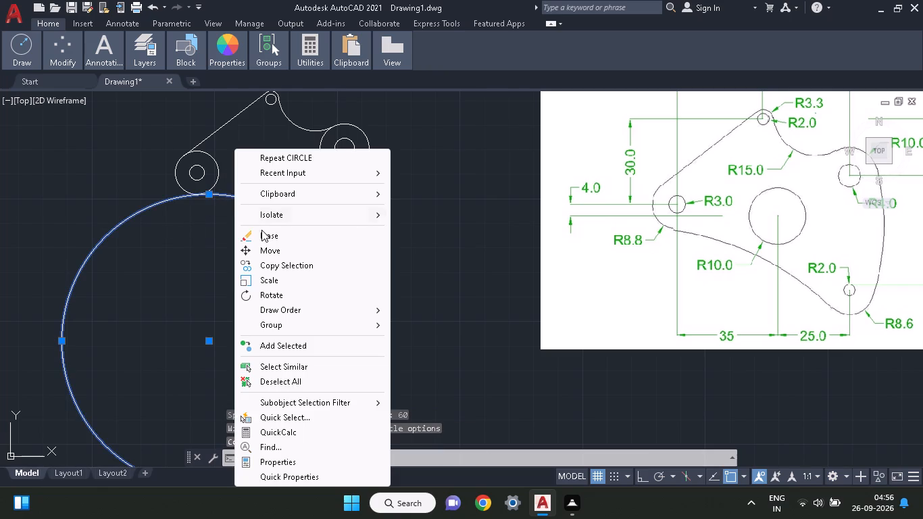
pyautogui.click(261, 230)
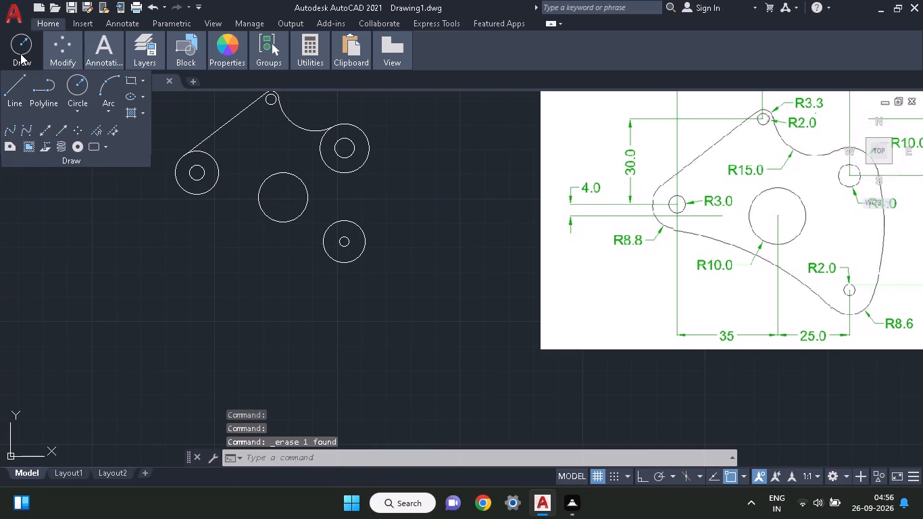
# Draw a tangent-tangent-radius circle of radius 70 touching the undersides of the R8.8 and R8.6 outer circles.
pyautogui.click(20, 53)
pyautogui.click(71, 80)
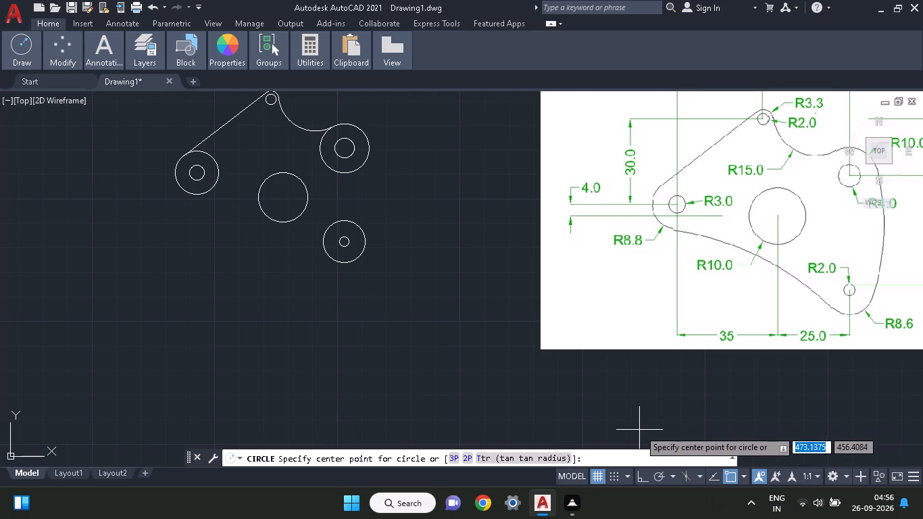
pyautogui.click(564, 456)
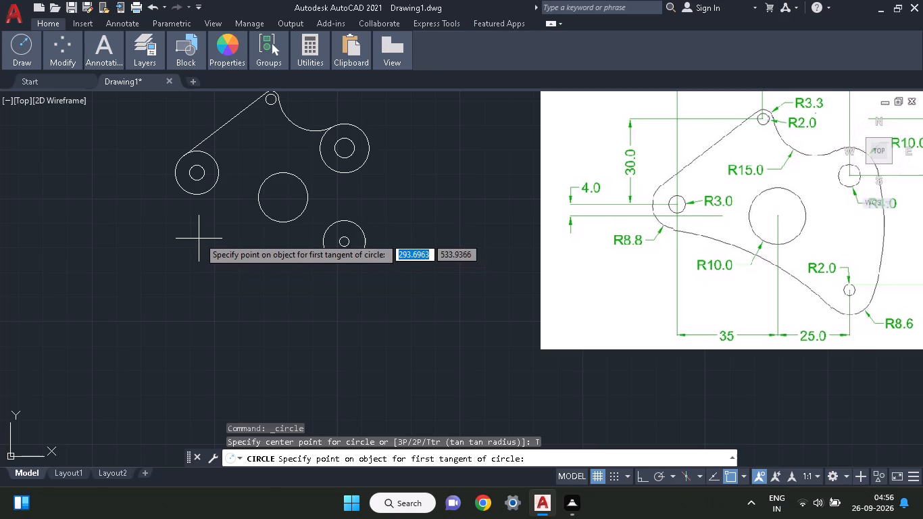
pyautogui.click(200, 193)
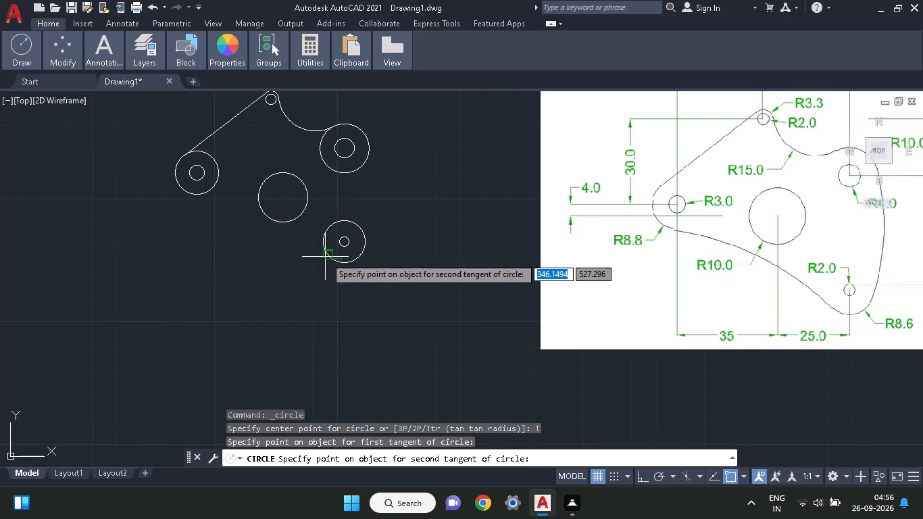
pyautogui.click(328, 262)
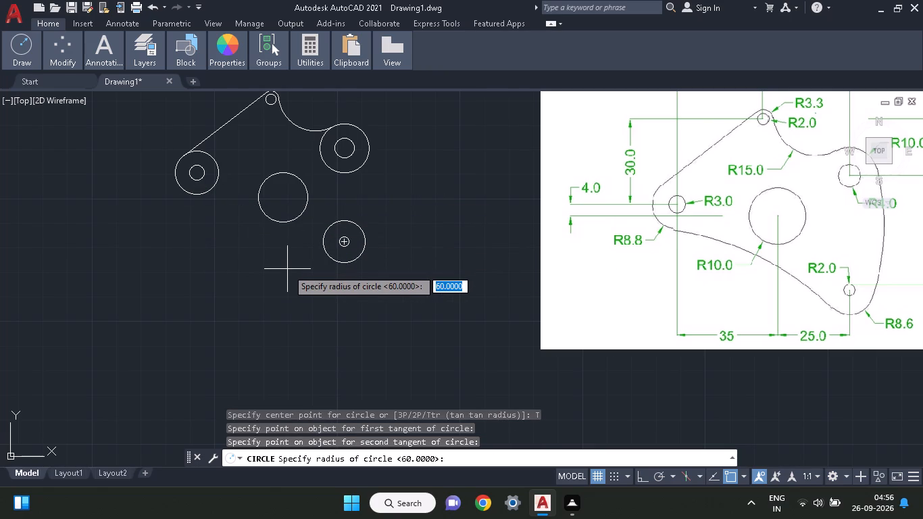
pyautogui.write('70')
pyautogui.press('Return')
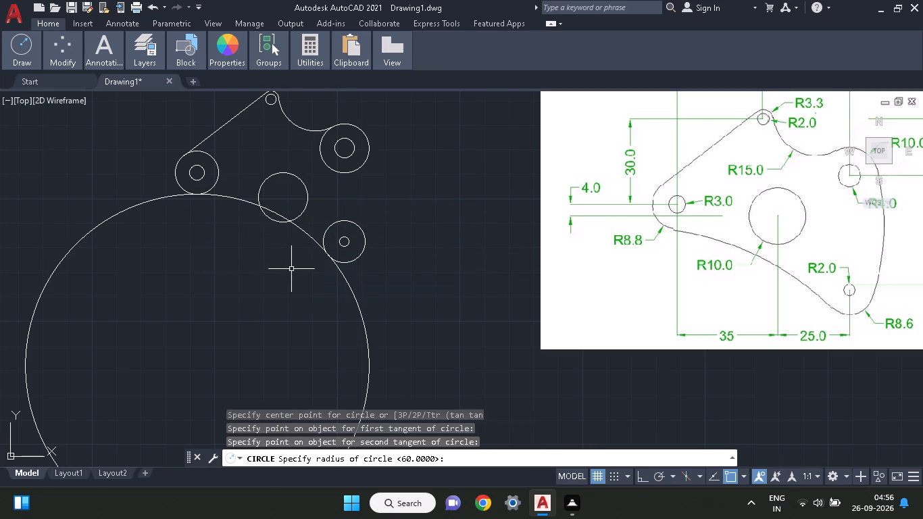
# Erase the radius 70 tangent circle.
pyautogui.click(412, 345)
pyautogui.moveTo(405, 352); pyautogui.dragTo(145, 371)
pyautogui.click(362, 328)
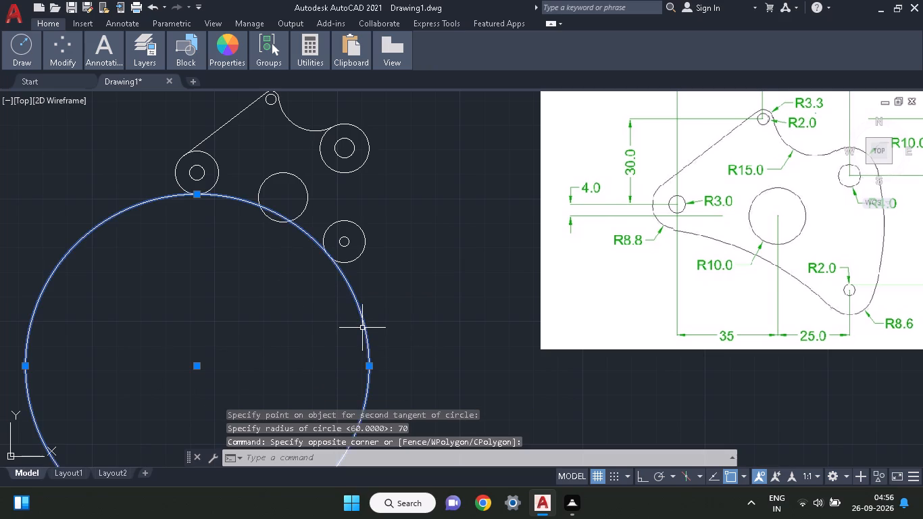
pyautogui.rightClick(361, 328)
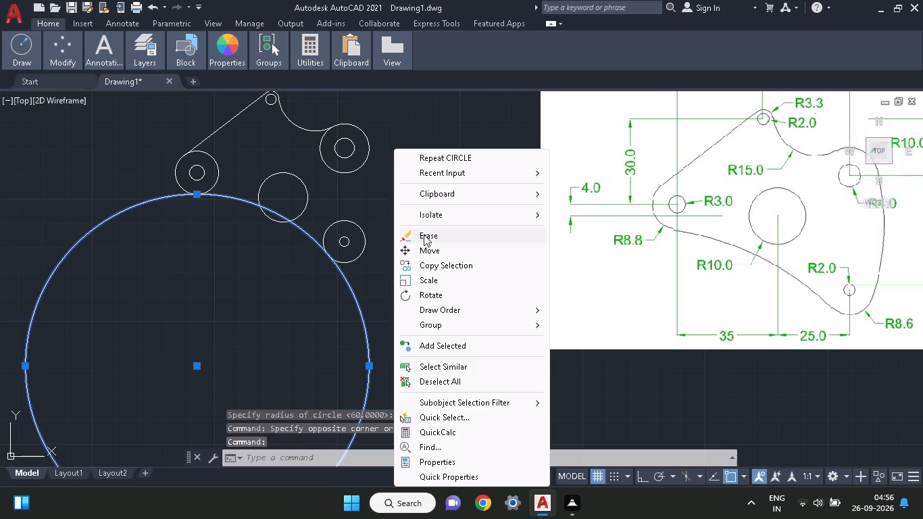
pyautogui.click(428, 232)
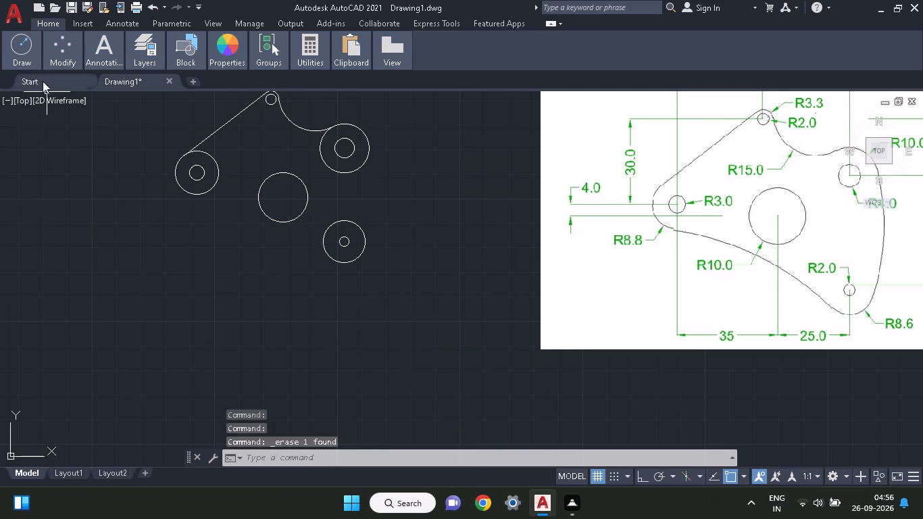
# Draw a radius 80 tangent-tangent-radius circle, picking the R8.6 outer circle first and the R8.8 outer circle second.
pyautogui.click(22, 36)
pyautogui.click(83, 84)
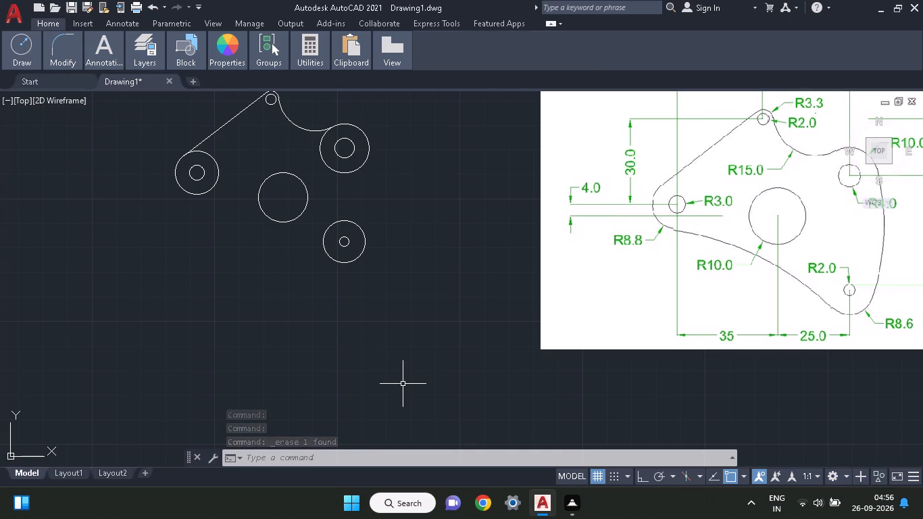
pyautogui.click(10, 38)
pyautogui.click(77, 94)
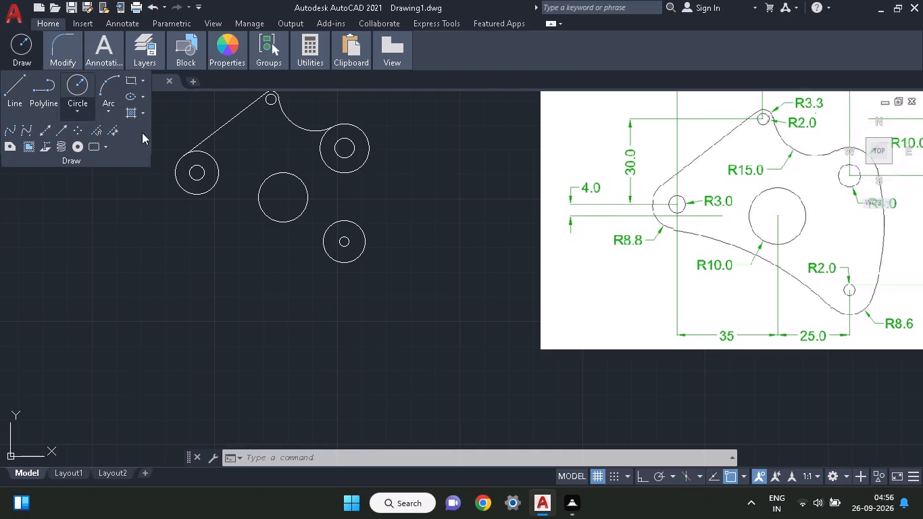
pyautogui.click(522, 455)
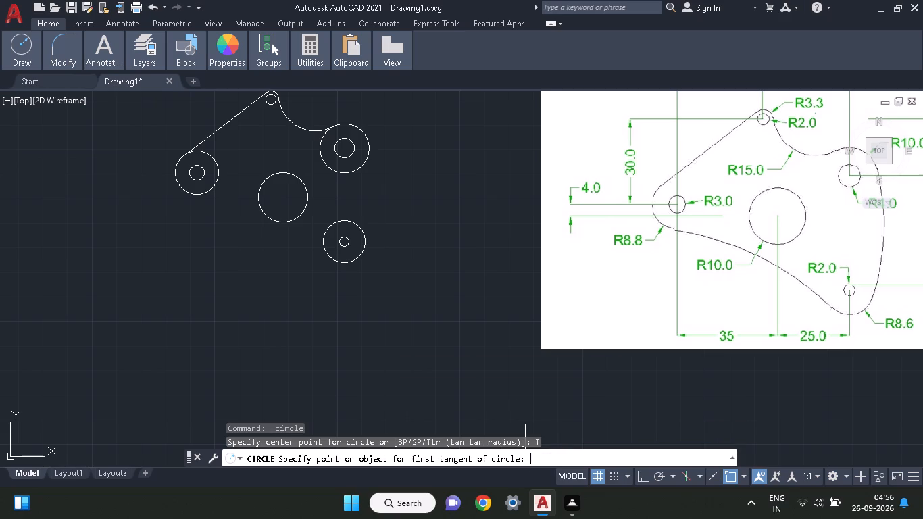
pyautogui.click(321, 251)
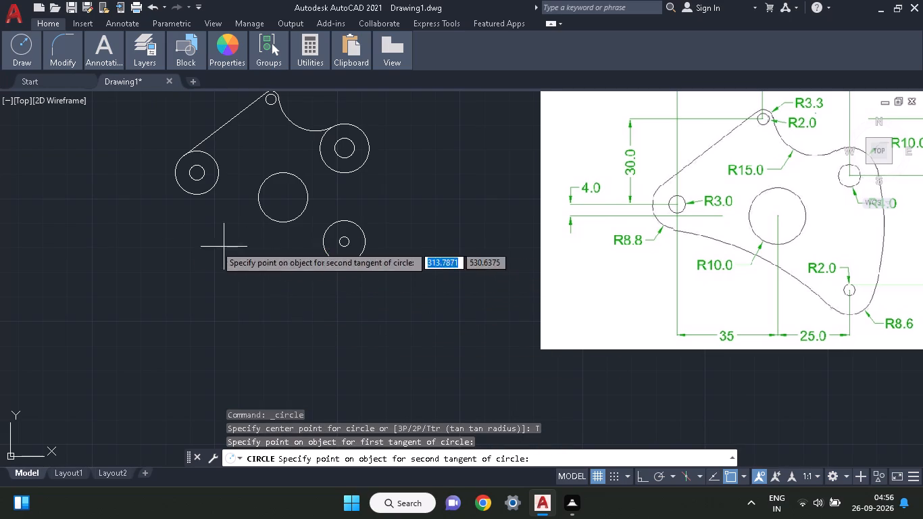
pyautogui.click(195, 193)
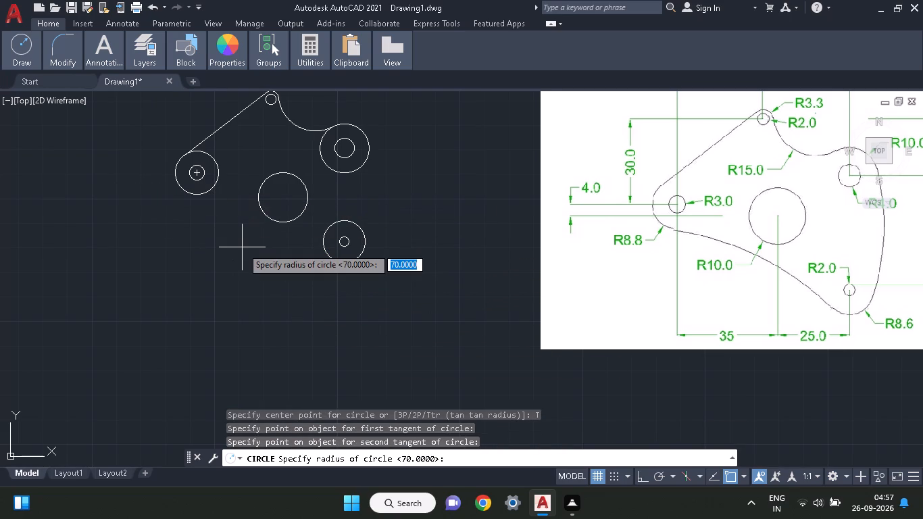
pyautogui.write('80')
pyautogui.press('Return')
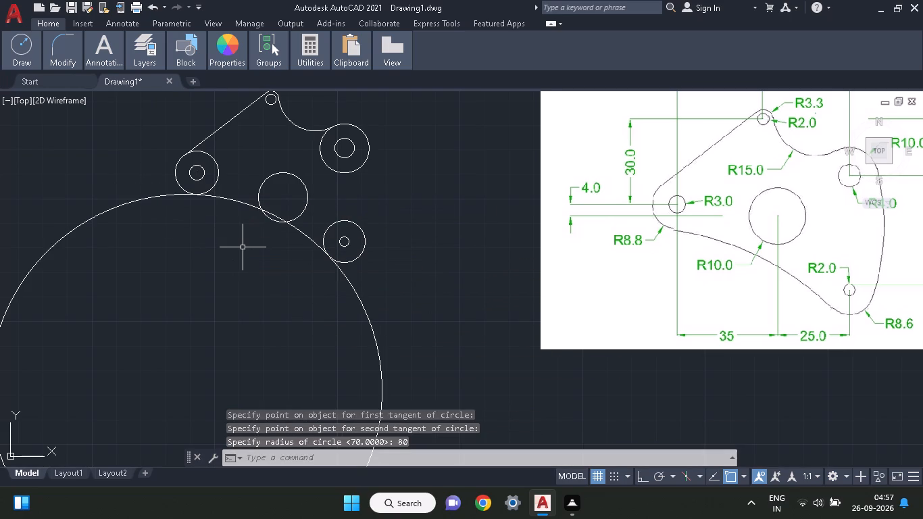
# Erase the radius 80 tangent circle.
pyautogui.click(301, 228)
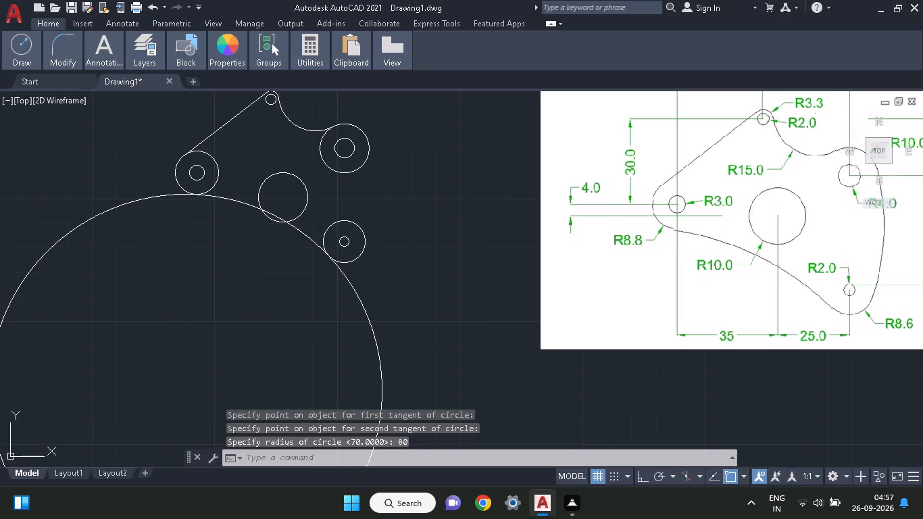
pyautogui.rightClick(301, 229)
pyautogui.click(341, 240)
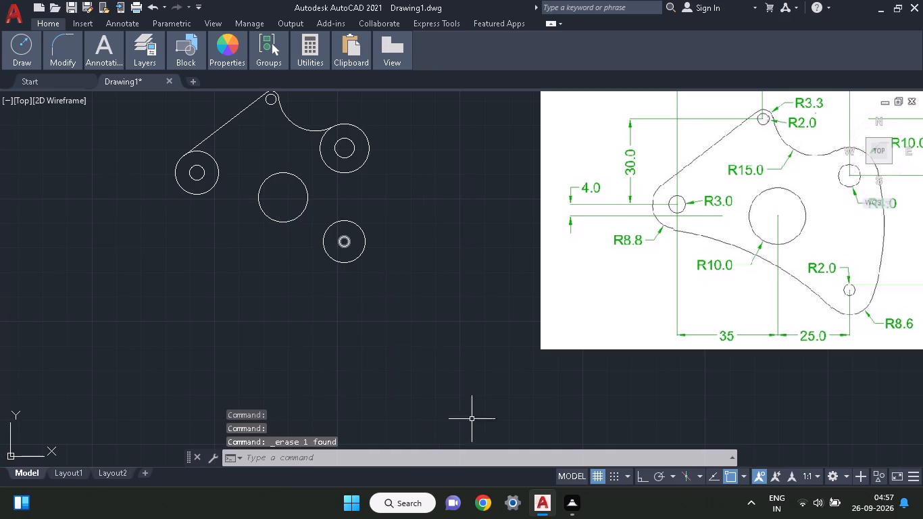
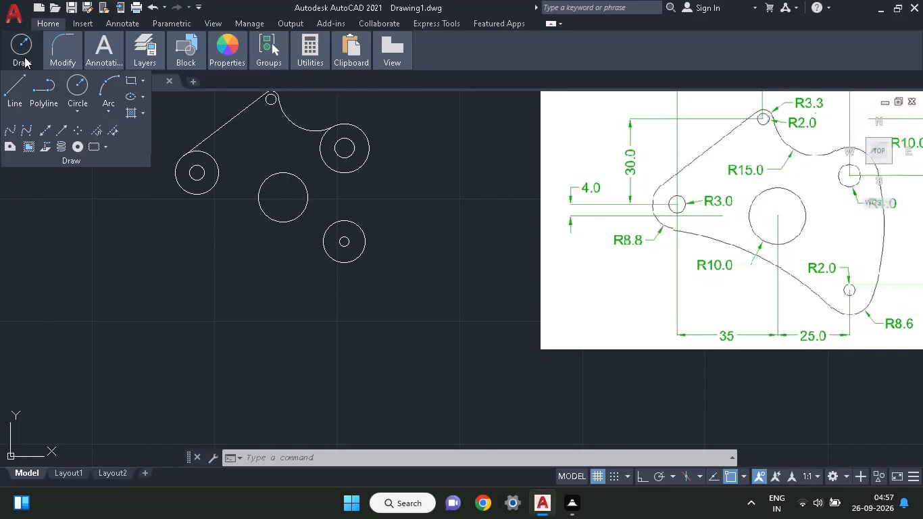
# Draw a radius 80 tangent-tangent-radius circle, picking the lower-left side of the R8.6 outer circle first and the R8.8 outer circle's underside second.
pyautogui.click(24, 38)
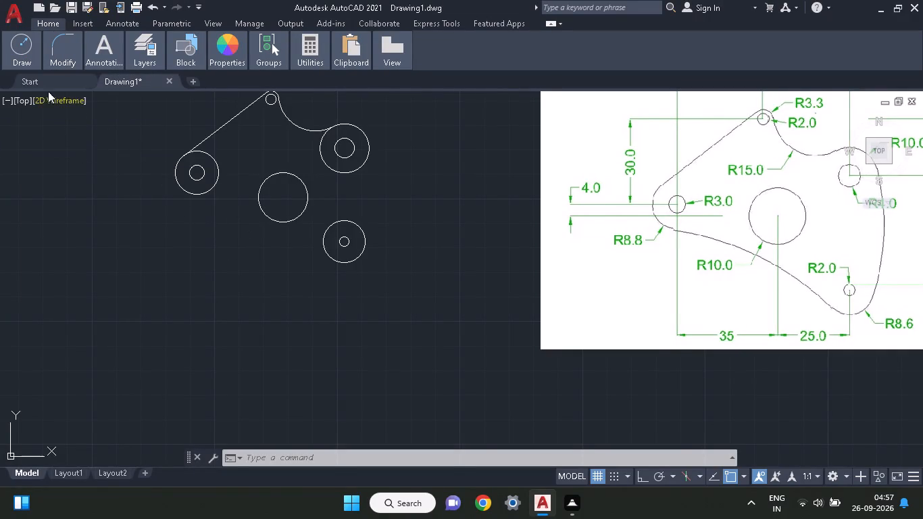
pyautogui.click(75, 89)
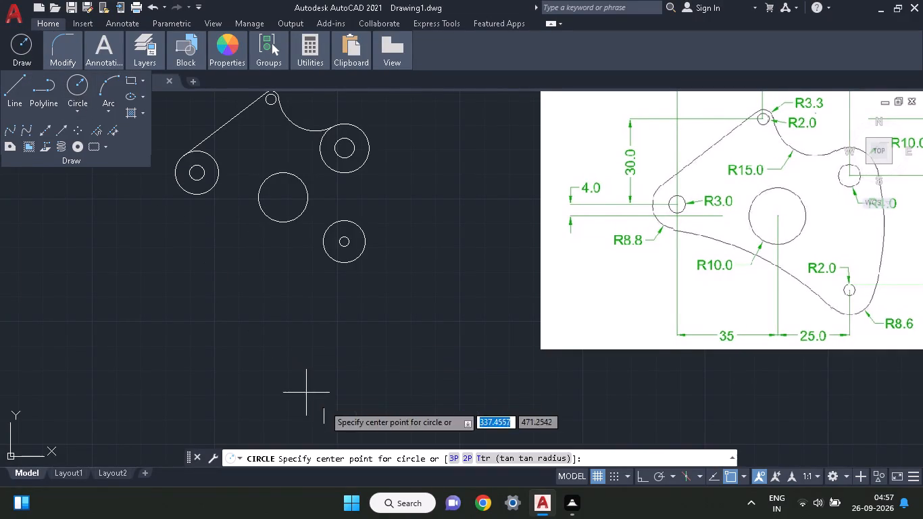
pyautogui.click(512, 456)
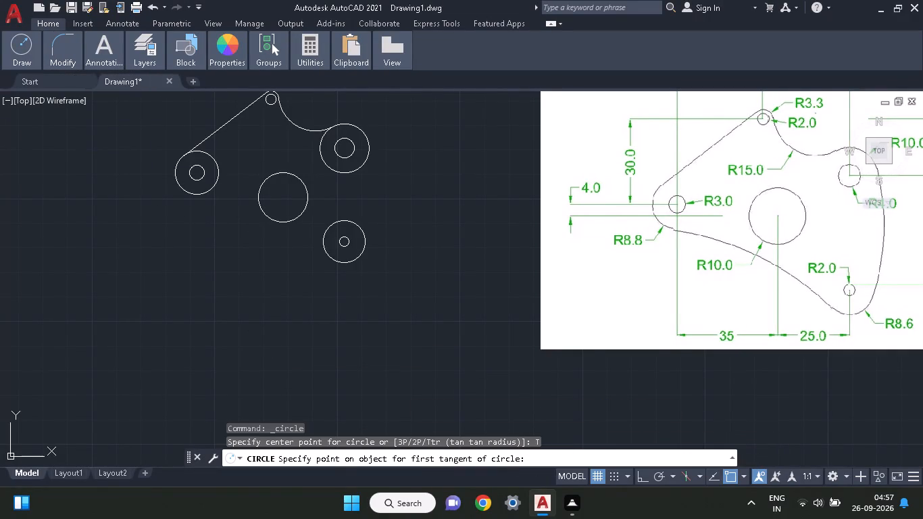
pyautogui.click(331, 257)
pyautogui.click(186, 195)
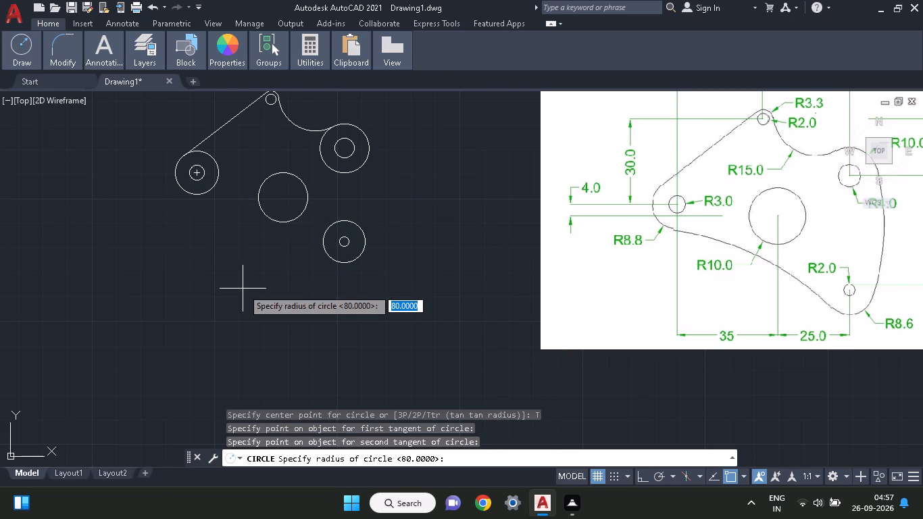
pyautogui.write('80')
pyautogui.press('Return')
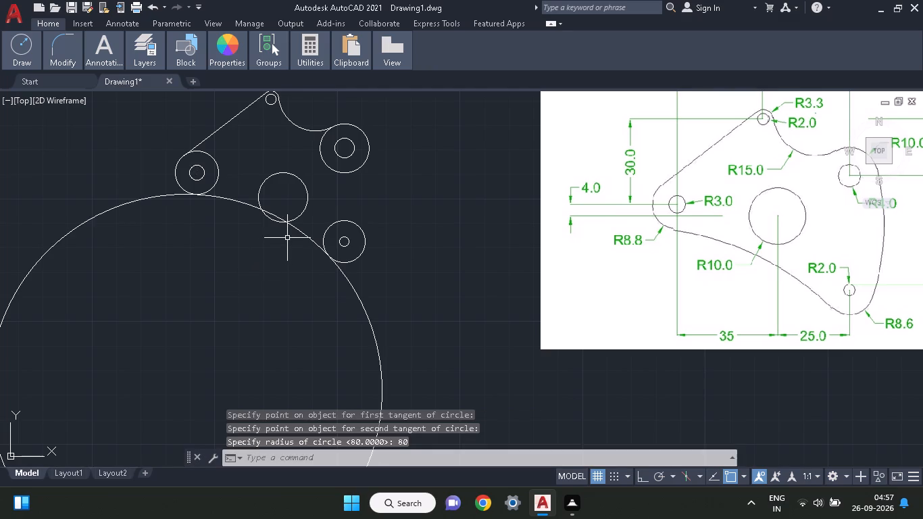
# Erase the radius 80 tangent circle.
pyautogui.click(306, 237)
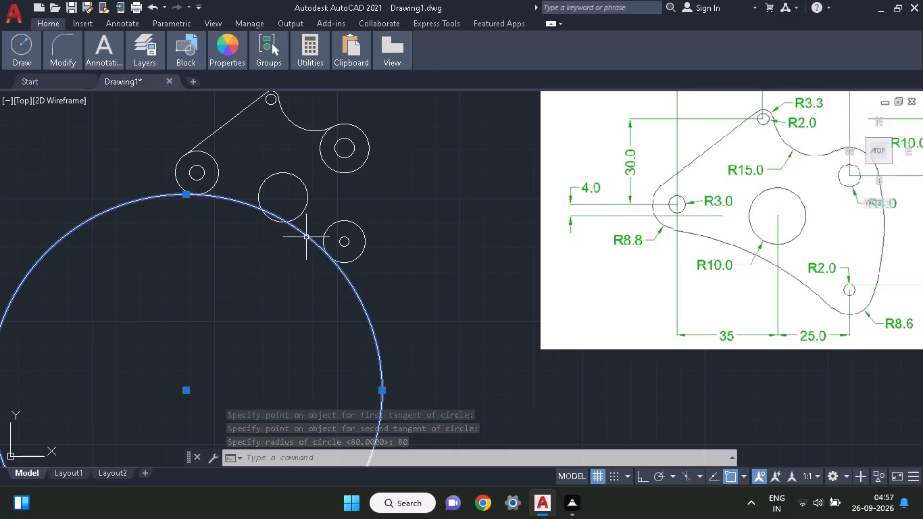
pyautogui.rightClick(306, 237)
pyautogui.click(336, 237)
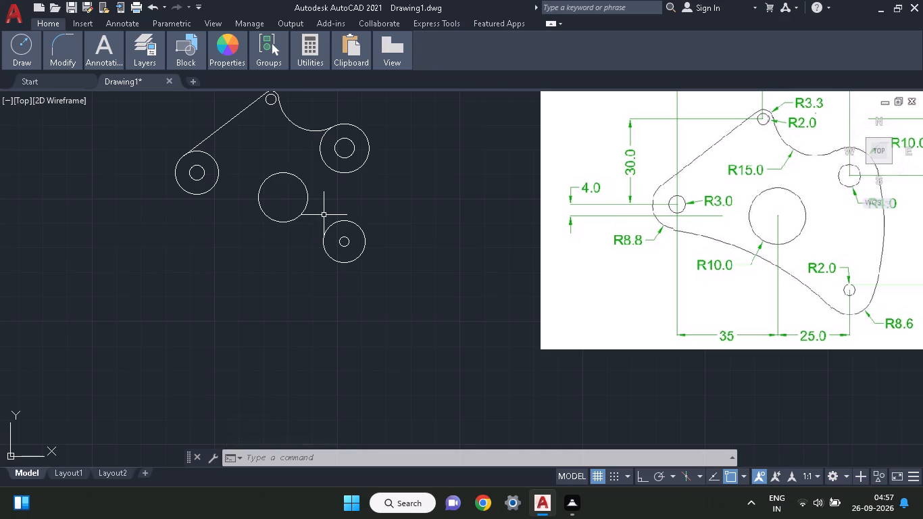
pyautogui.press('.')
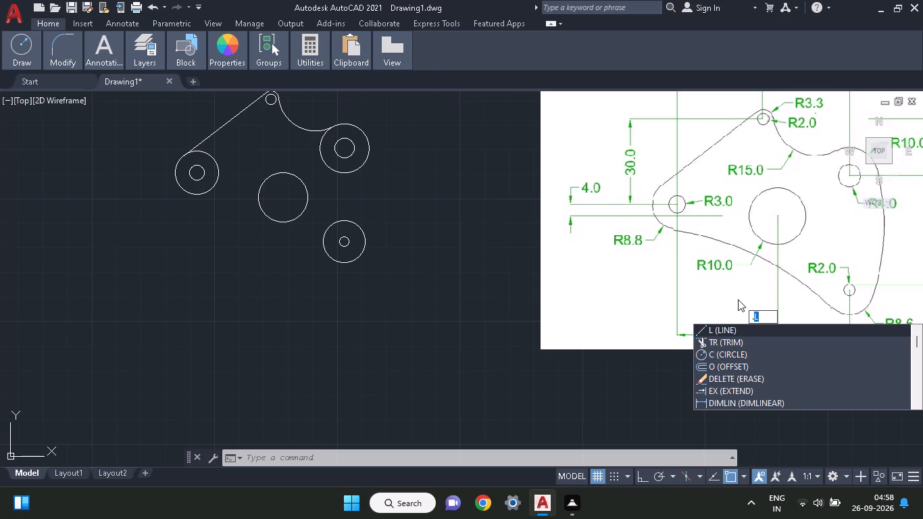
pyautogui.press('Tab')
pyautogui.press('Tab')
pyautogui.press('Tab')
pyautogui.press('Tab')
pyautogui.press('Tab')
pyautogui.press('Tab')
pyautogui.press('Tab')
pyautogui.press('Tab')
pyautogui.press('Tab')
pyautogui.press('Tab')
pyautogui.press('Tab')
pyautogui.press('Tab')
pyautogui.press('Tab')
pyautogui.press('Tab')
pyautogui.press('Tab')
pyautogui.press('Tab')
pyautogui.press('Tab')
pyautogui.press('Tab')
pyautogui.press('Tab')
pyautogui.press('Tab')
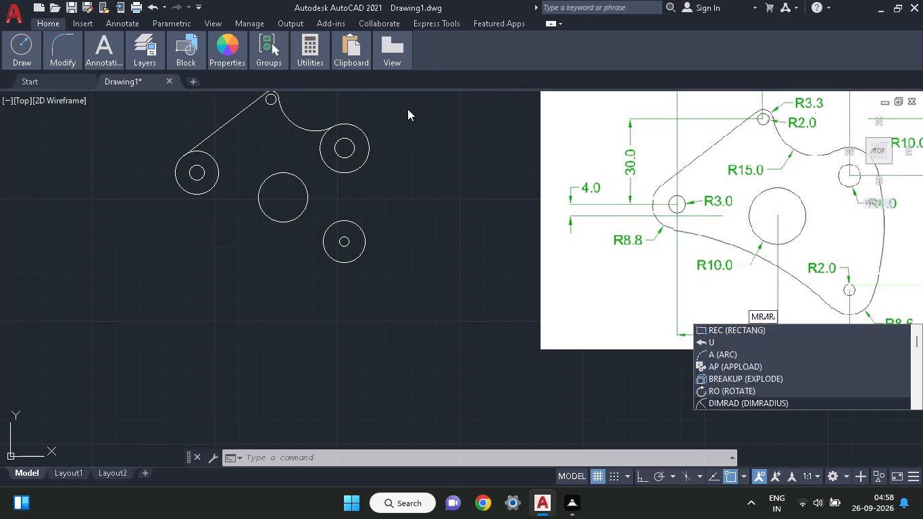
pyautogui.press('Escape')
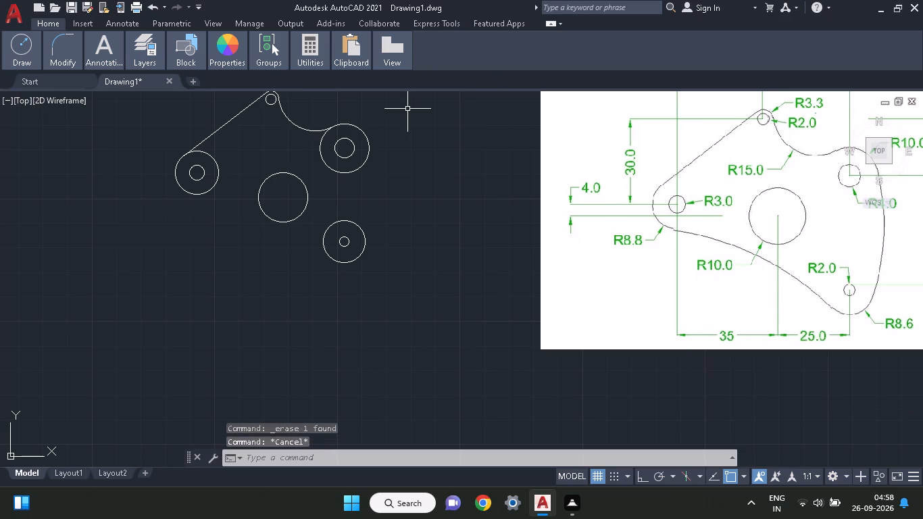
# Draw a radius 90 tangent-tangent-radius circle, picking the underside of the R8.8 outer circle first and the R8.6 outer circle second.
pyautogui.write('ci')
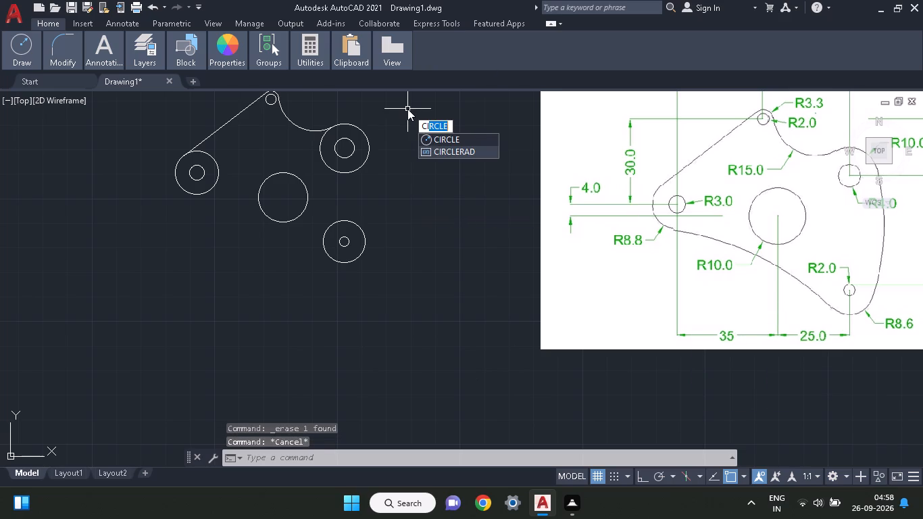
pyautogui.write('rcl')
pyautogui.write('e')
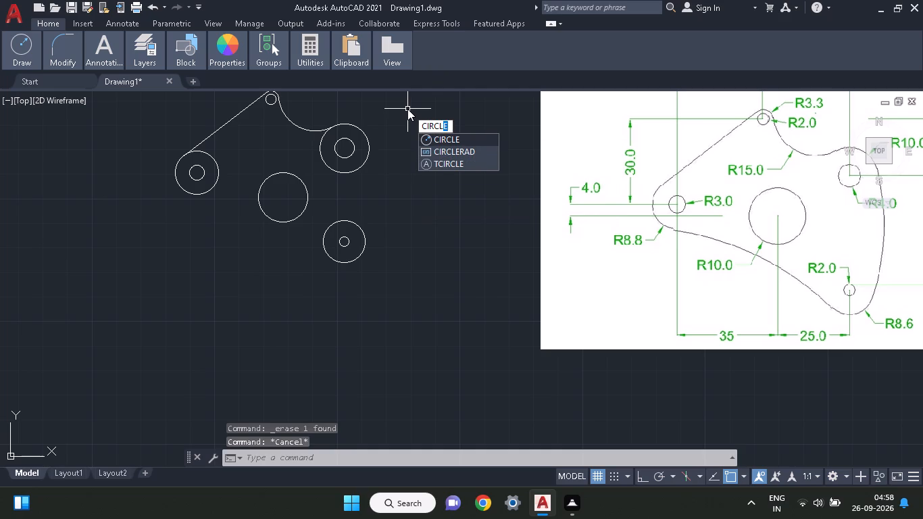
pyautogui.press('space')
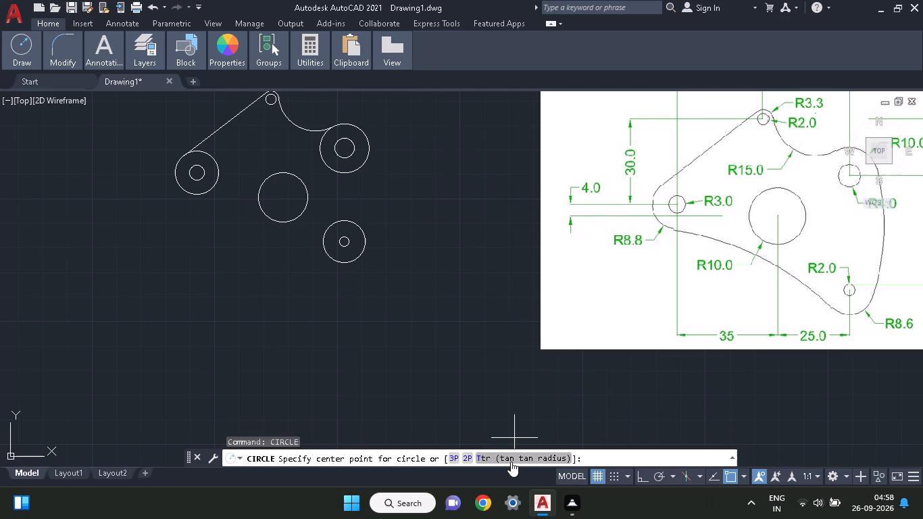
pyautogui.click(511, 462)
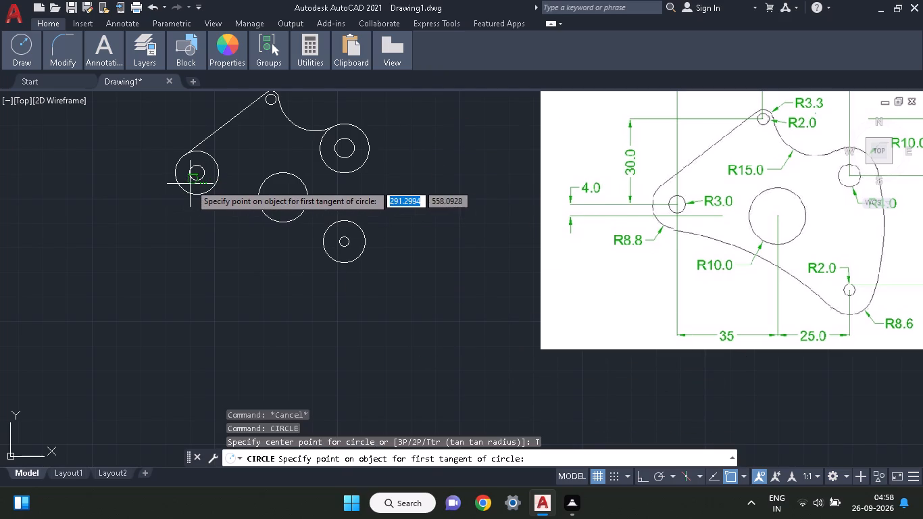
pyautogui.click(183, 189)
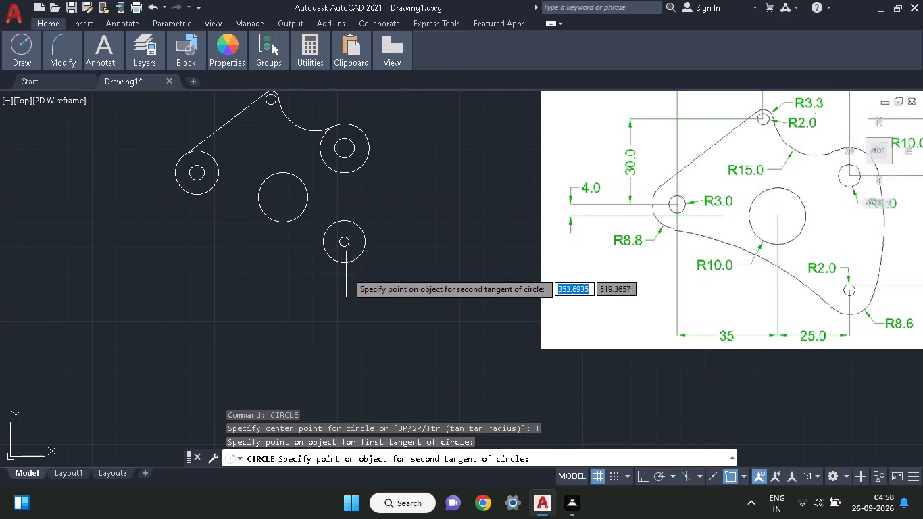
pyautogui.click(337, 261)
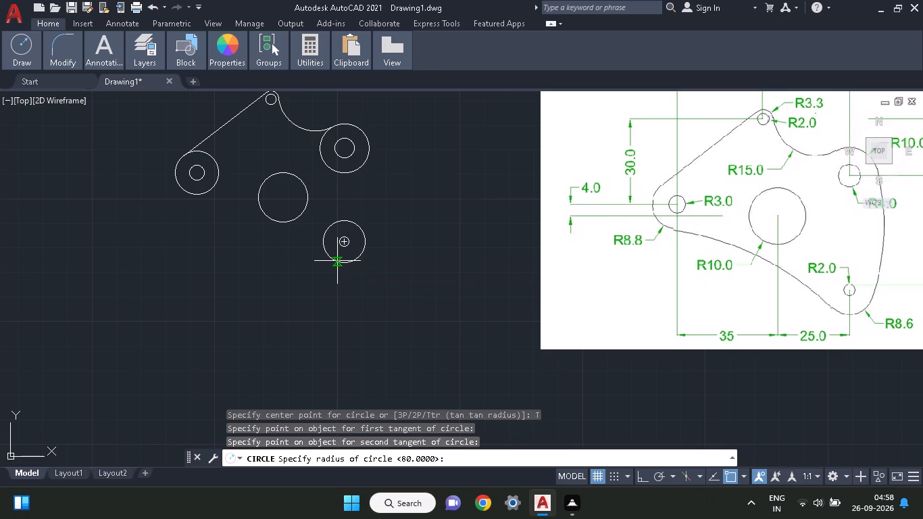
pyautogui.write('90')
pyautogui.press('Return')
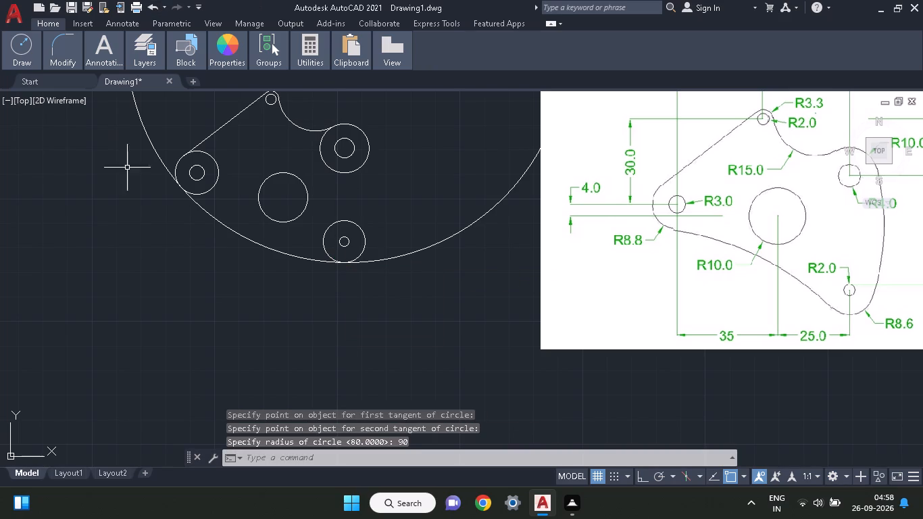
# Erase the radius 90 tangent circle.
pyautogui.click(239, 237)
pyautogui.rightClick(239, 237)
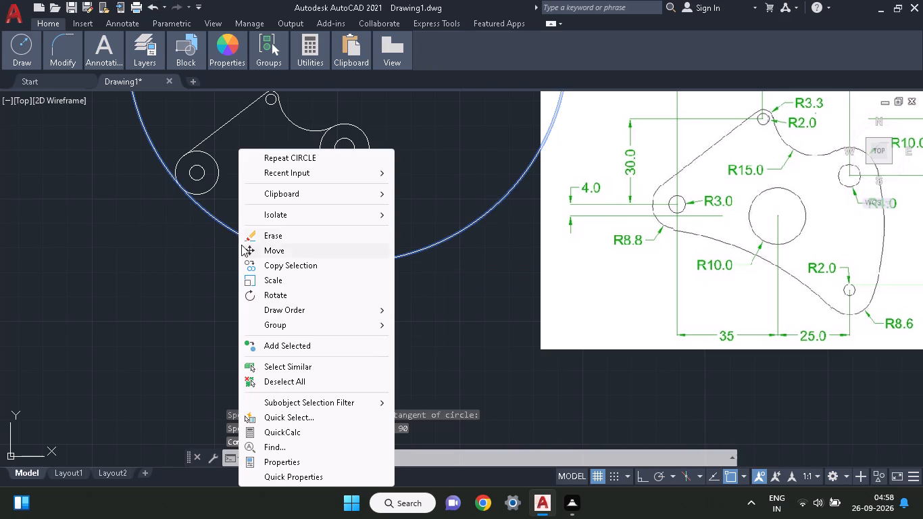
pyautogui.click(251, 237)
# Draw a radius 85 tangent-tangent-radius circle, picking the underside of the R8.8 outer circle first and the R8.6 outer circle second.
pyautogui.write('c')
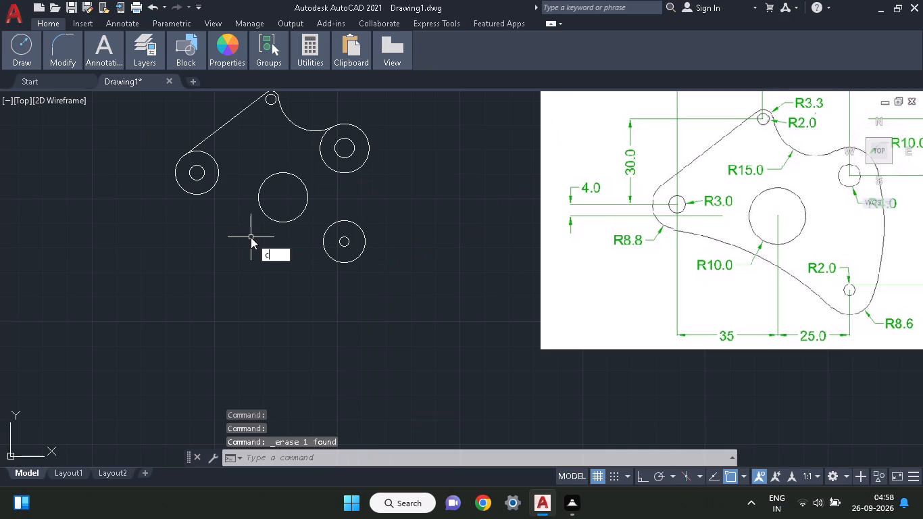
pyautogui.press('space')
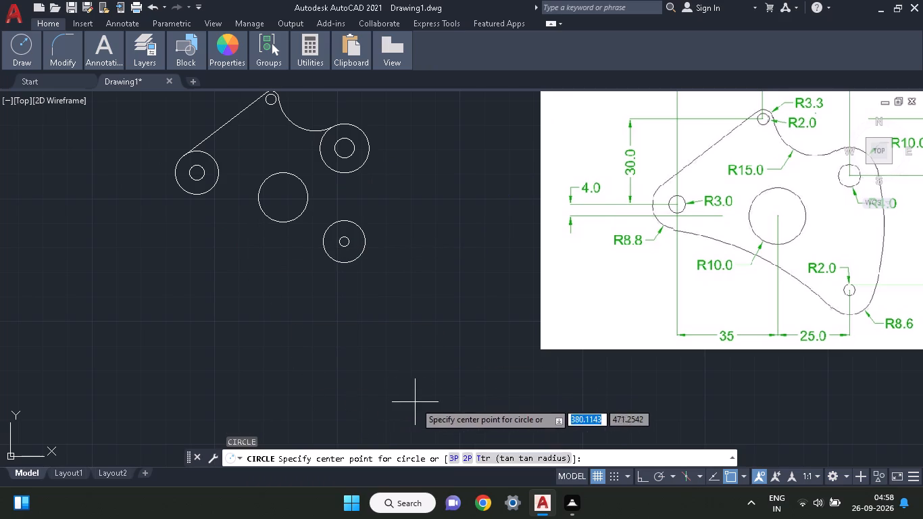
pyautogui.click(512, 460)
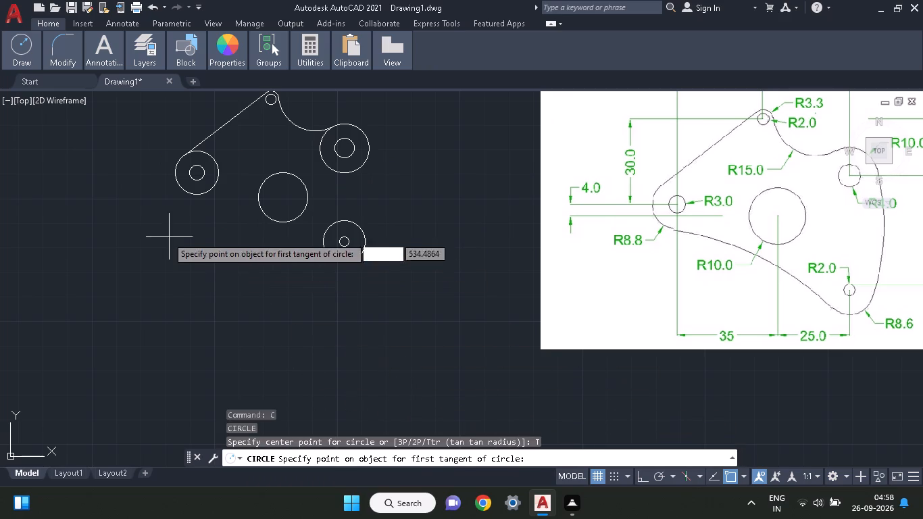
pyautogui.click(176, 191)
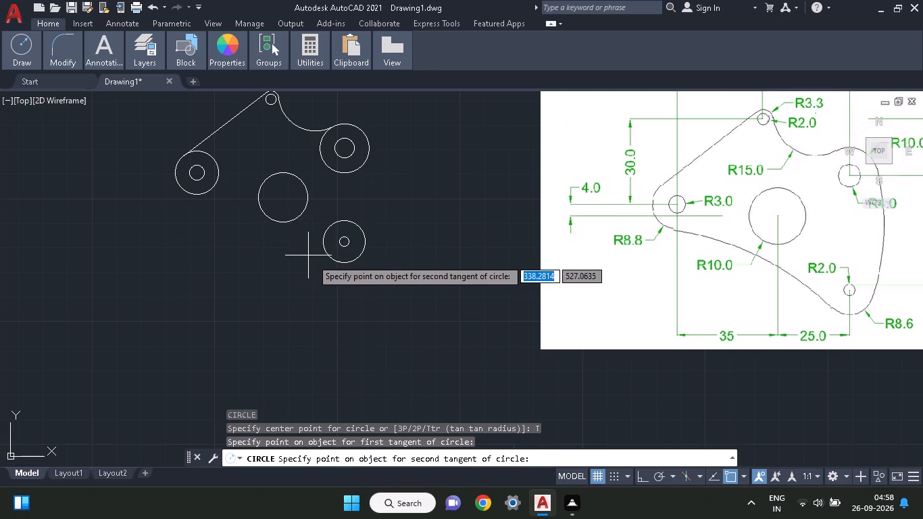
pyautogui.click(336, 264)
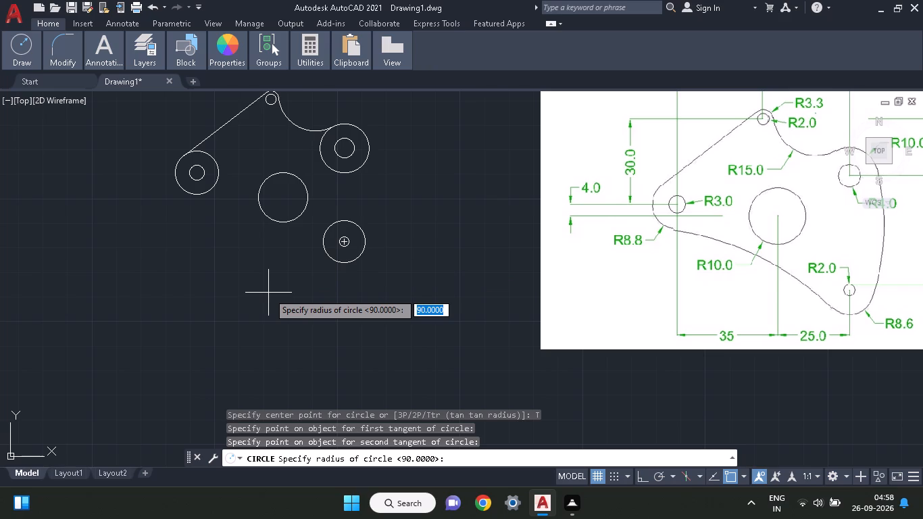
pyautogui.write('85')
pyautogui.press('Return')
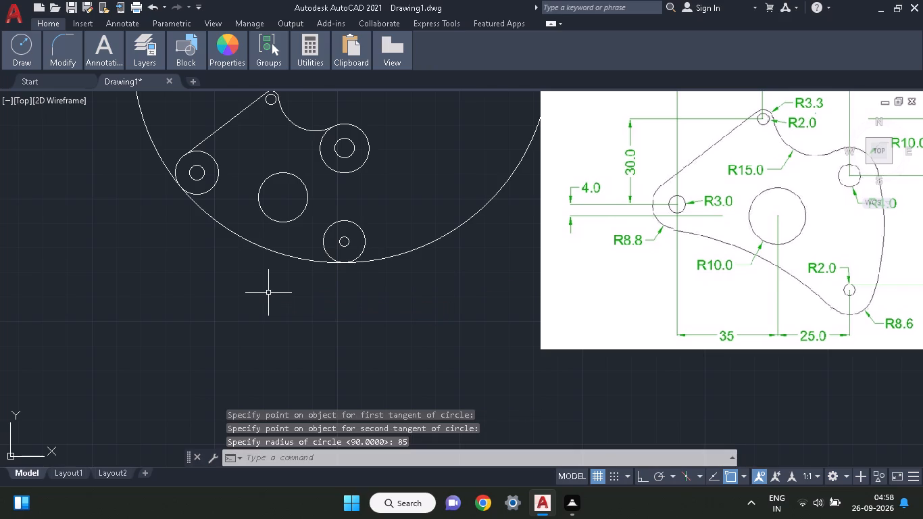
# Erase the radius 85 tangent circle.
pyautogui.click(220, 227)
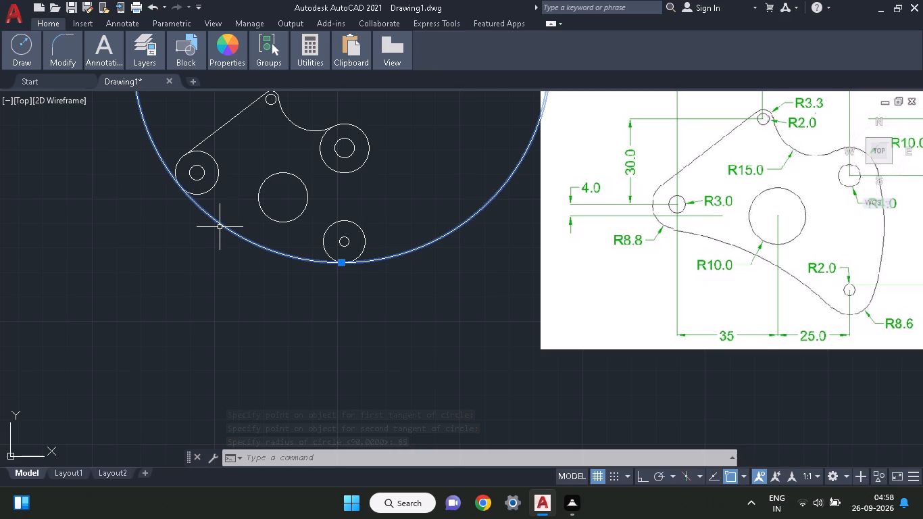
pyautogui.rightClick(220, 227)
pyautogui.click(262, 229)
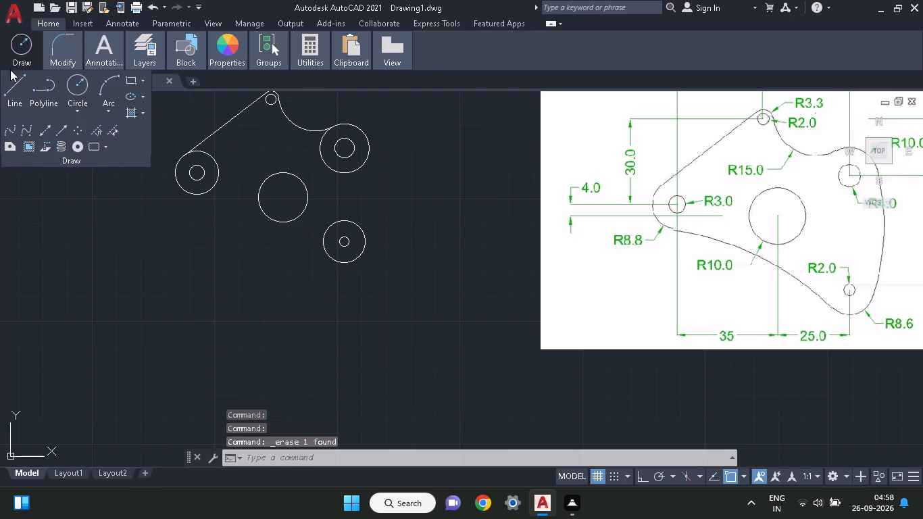
# Draw a vertical line 4 units down from the centre of the R3.0 hole with Ortho on.
pyautogui.click(13, 93)
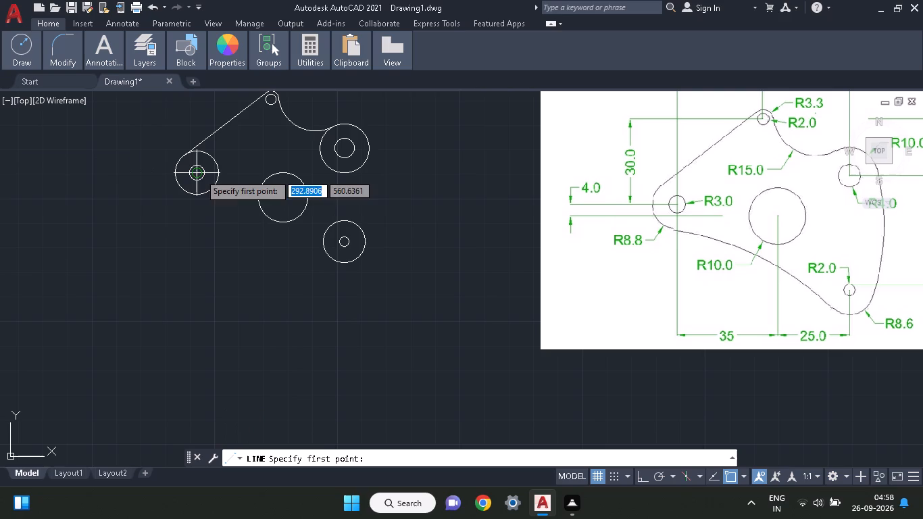
pyautogui.click(199, 174)
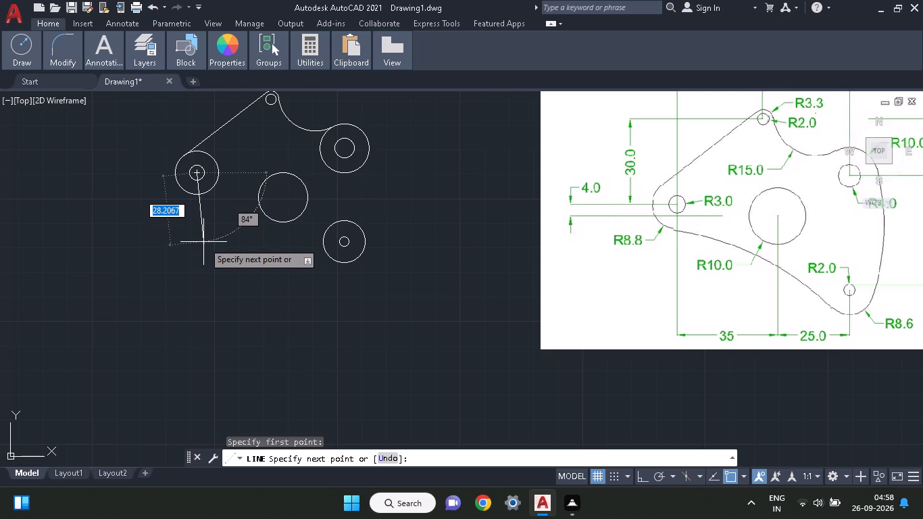
pyautogui.press('F8')
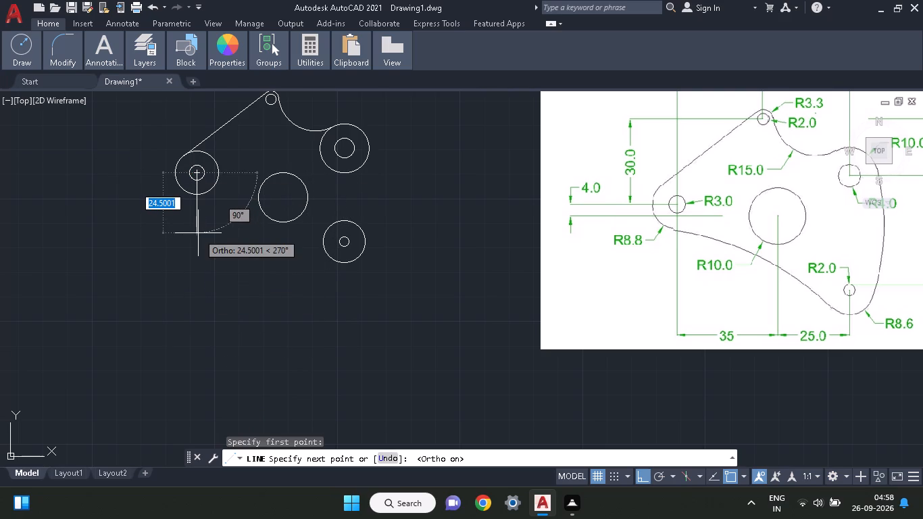
pyautogui.press('4')
pyautogui.press('Return')
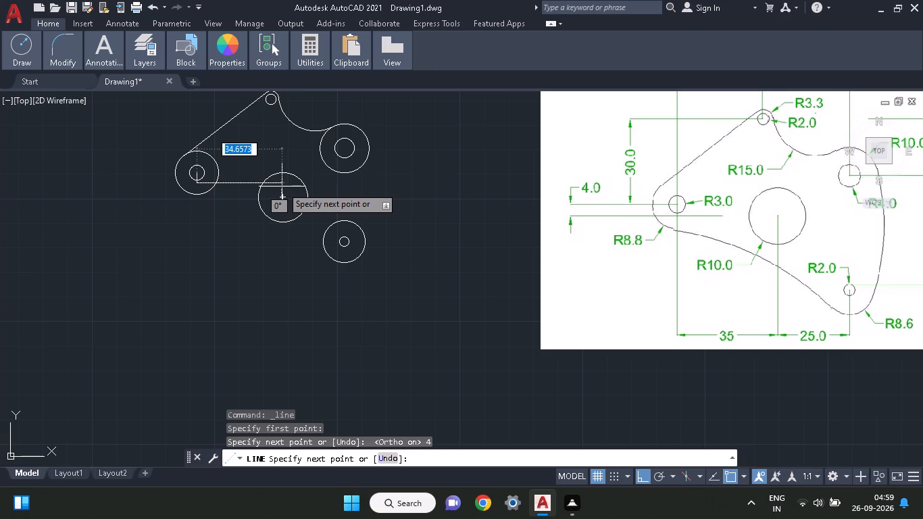
pyautogui.press('Escape')
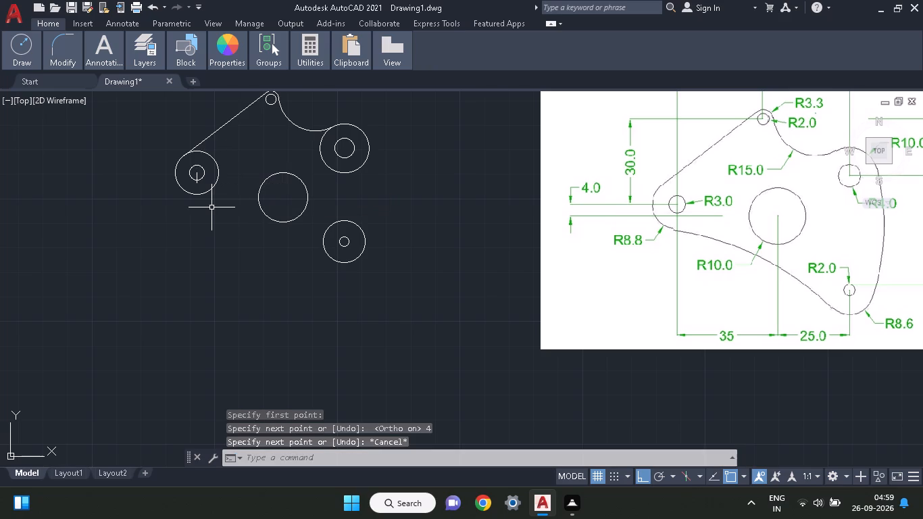
# Trim away the short vertical line running down from the centre of the R3.0 hole.
pyautogui.write('tr')
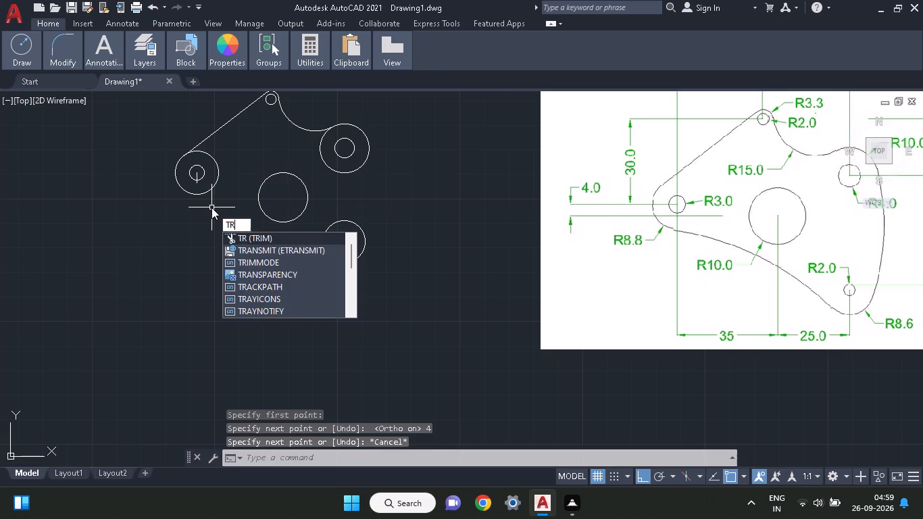
pyautogui.click(271, 238)
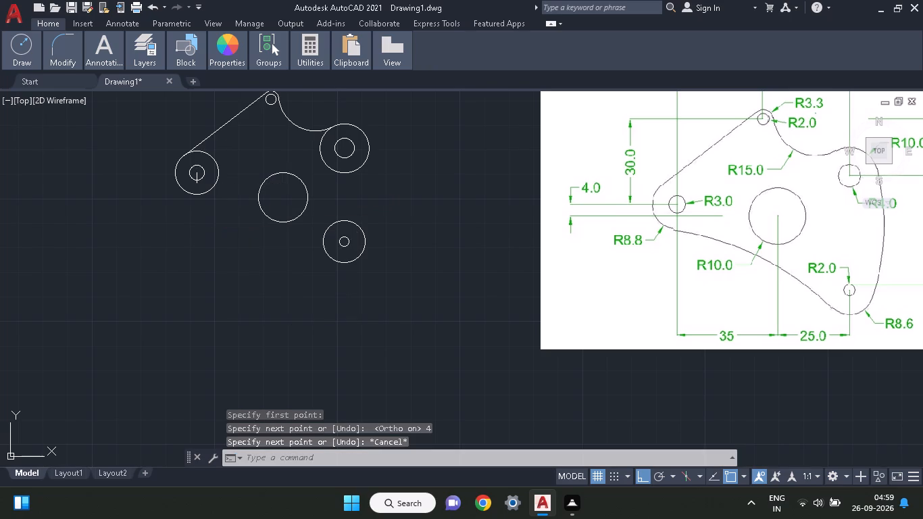
pyautogui.click(198, 183)
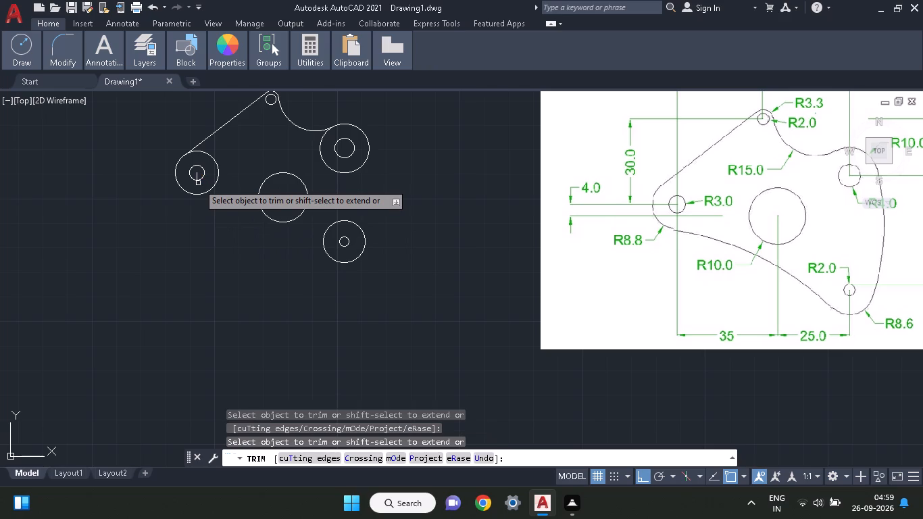
pyautogui.click(198, 175)
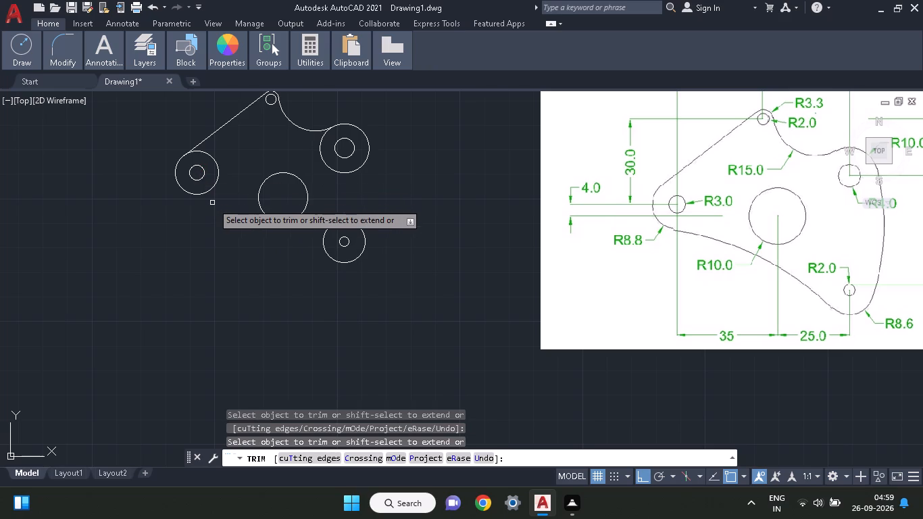
pyautogui.press('Escape')
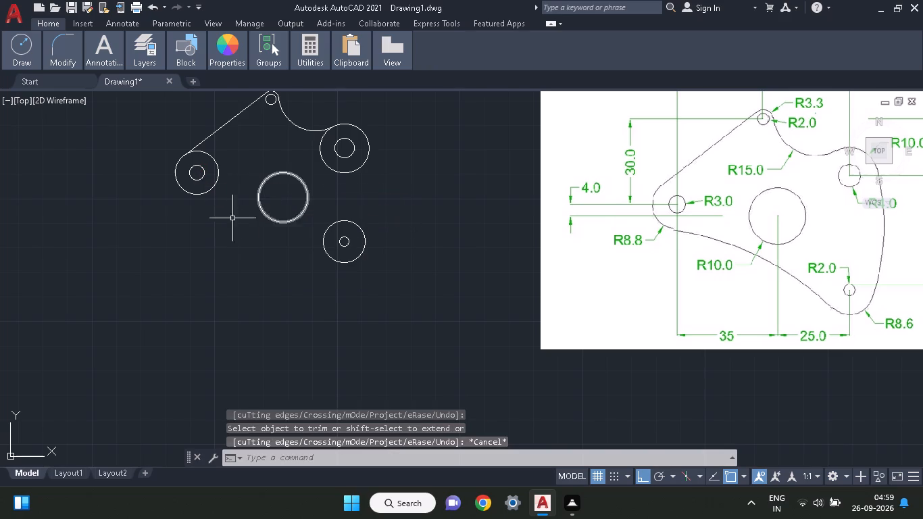
# Erase the large central circle between the three outer bosses.
pyautogui.write('er')
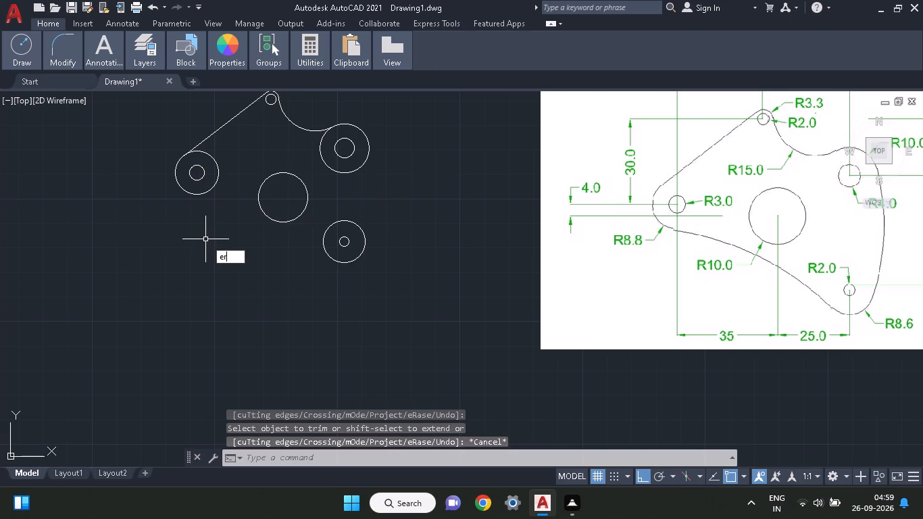
pyautogui.write('as')
pyautogui.write('e')
pyautogui.press('space')
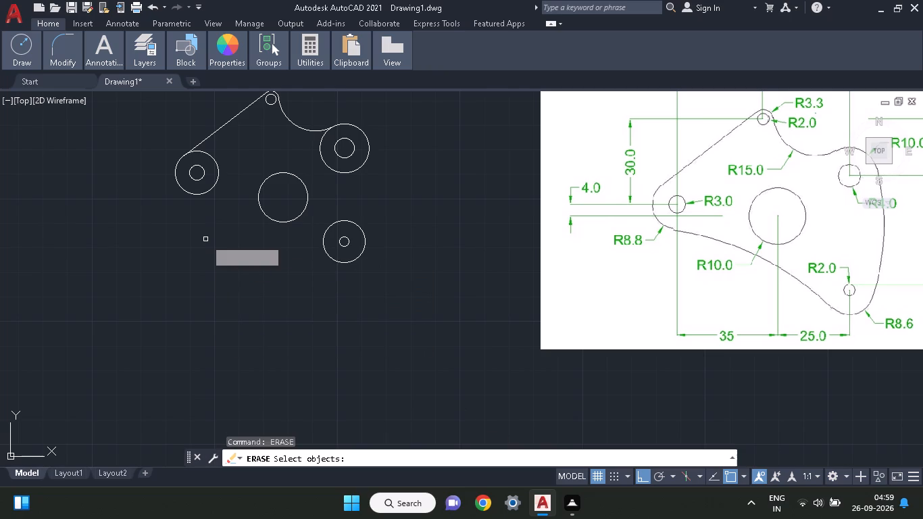
pyautogui.click(261, 207)
pyautogui.press('Escape')
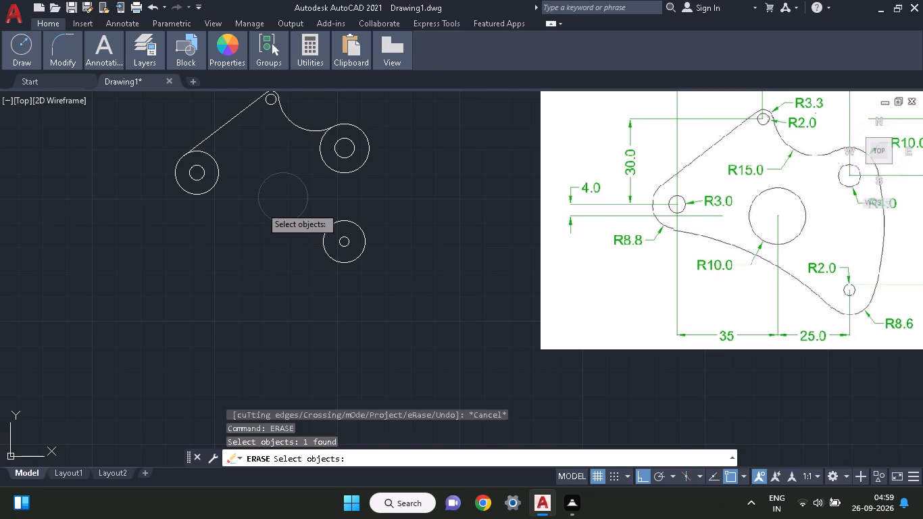
pyautogui.click(261, 207)
pyautogui.rightClick(261, 207)
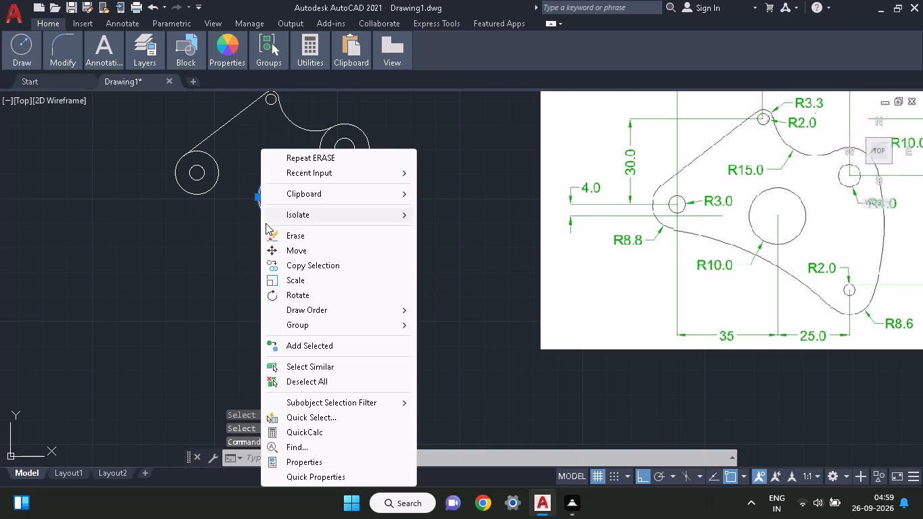
pyautogui.click(266, 234)
# Draw a radius 10 circle, tracking its centre 4 units down and 35 units right from the R3.0 hole's centre.
pyautogui.write('ci')
pyautogui.click(290, 257)
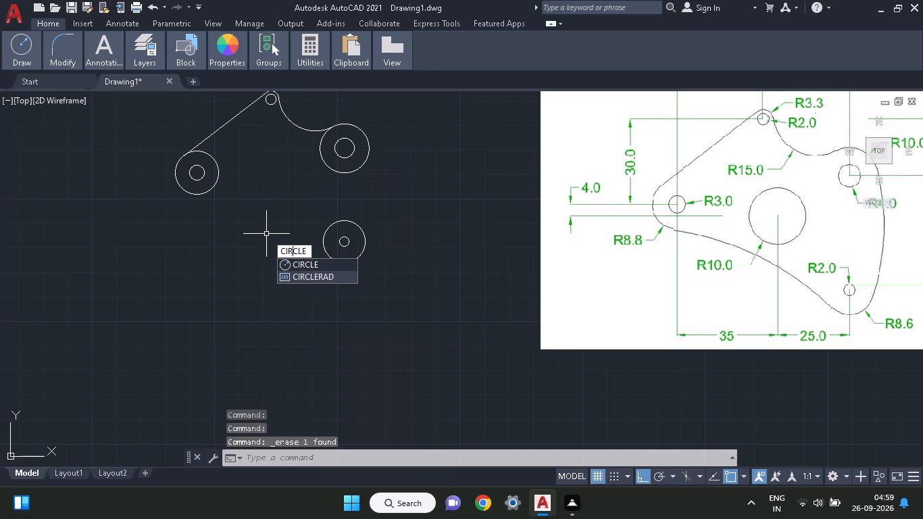
pyautogui.click(289, 266)
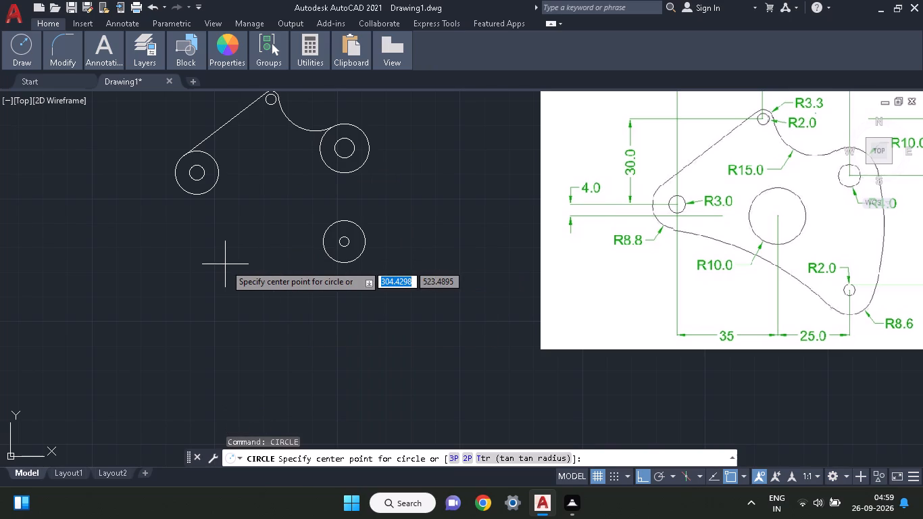
pyautogui.write('tk')
pyautogui.press('space')
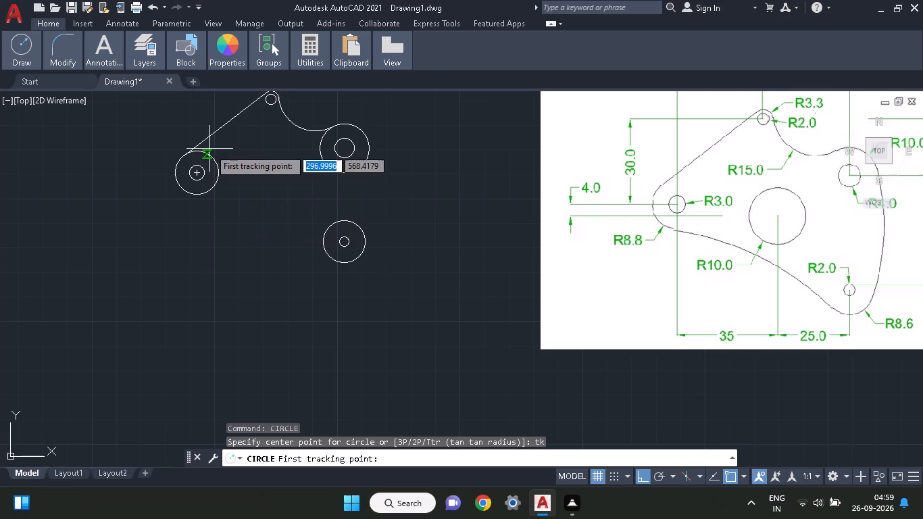
pyautogui.click(197, 172)
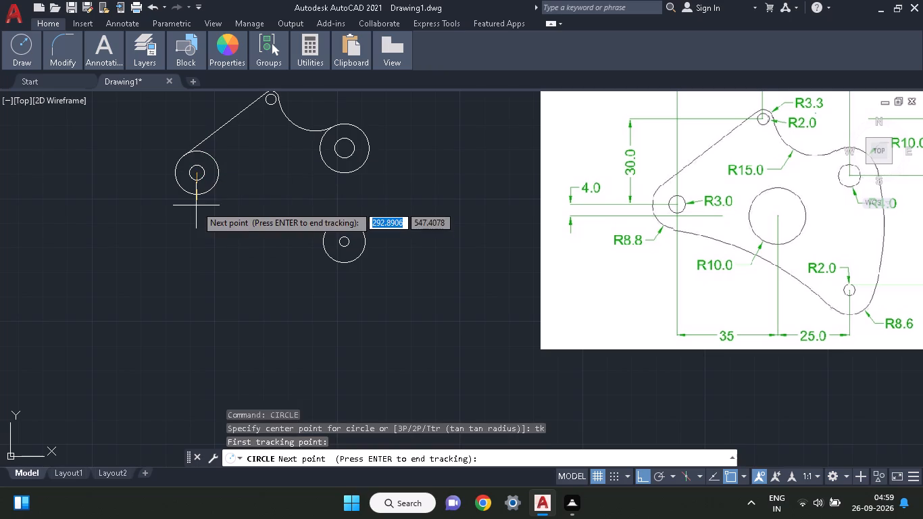
pyautogui.press('4')
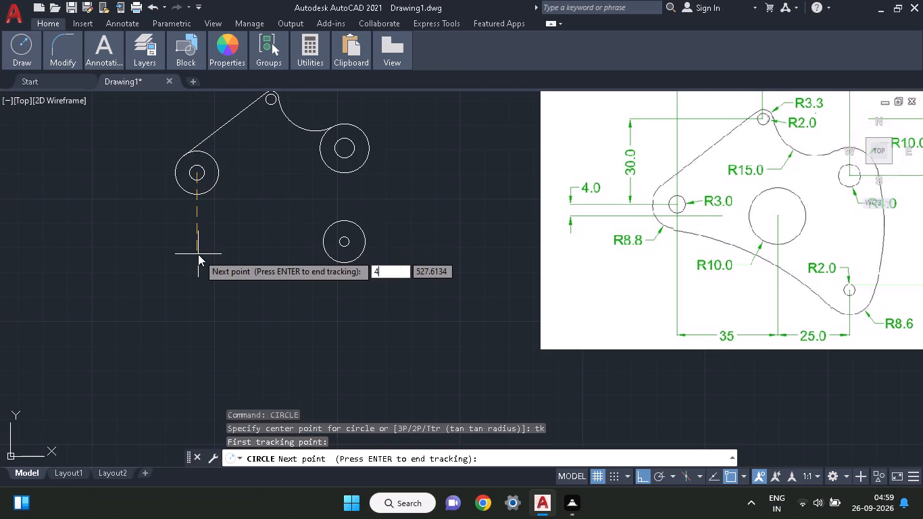
pyautogui.press('Return')
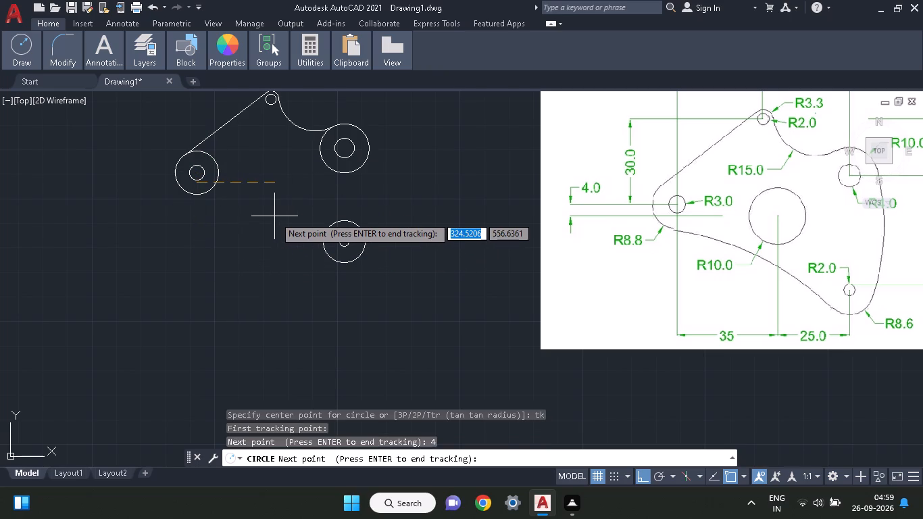
pyautogui.write('35')
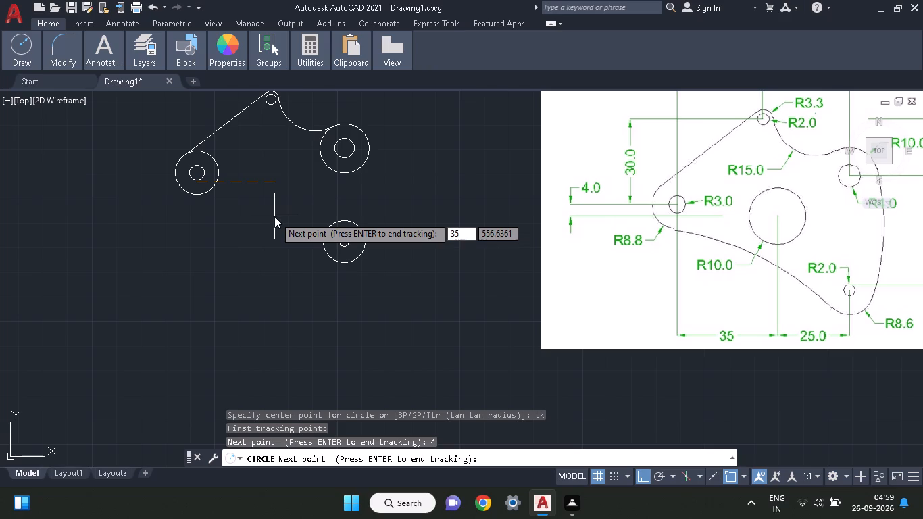
pyautogui.press('Return')
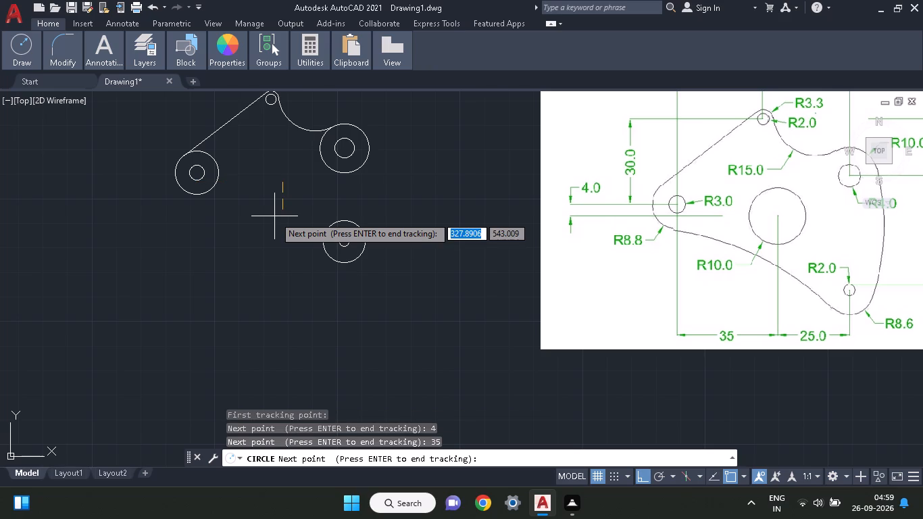
pyautogui.press('Return')
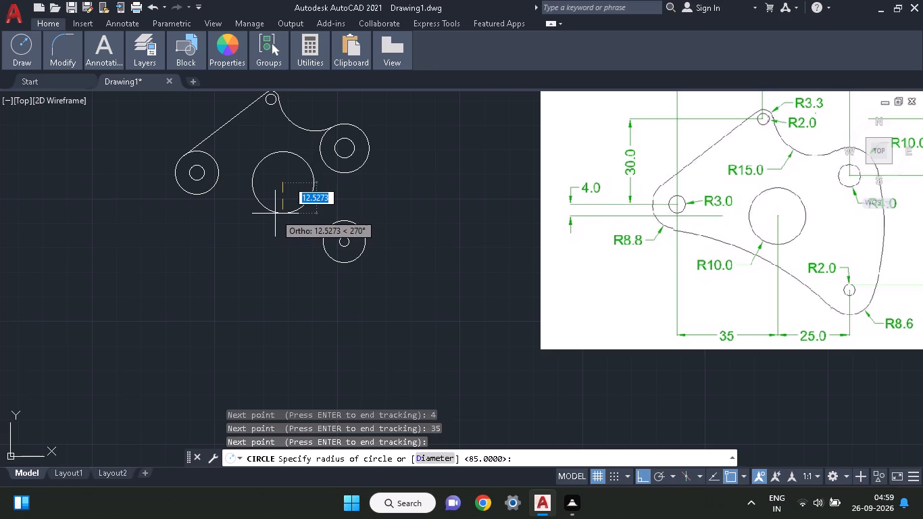
pyautogui.write('10')
pyautogui.press('Return')
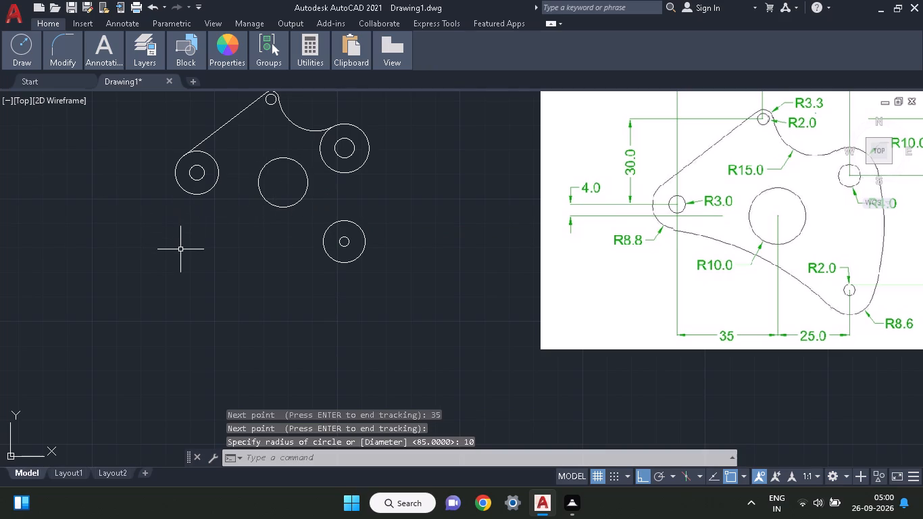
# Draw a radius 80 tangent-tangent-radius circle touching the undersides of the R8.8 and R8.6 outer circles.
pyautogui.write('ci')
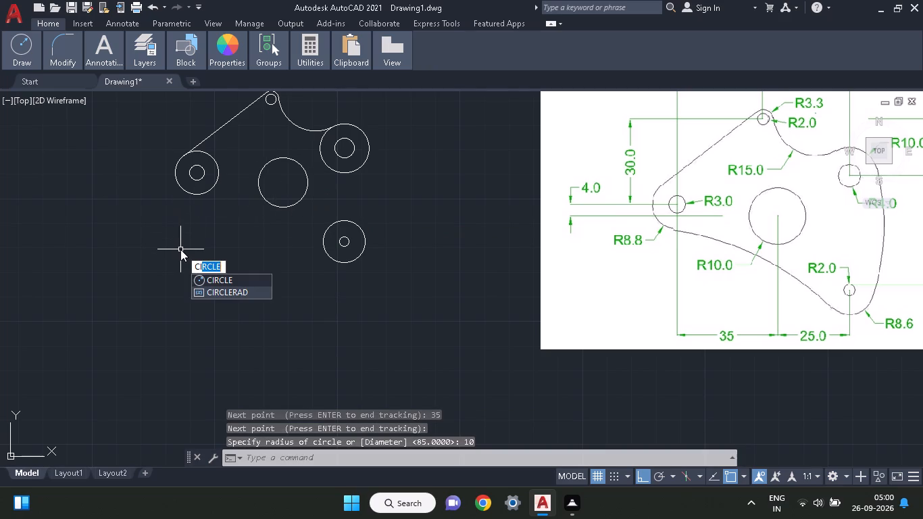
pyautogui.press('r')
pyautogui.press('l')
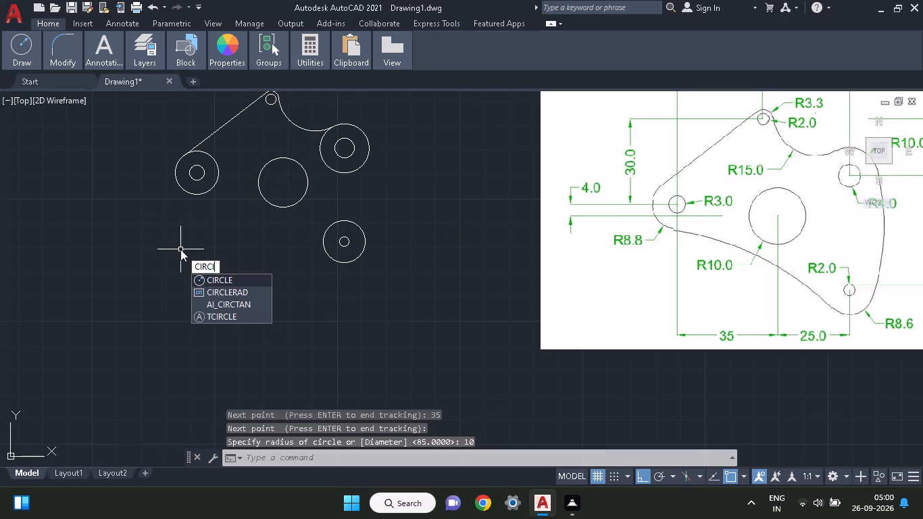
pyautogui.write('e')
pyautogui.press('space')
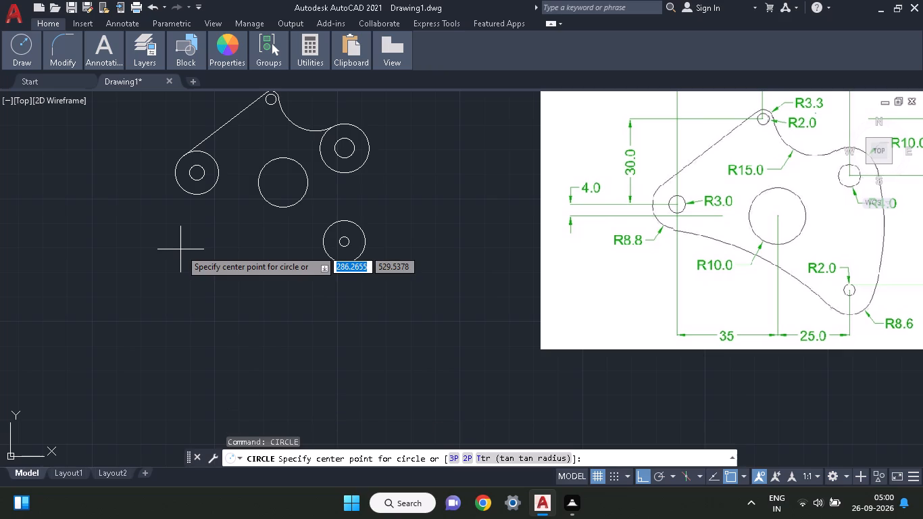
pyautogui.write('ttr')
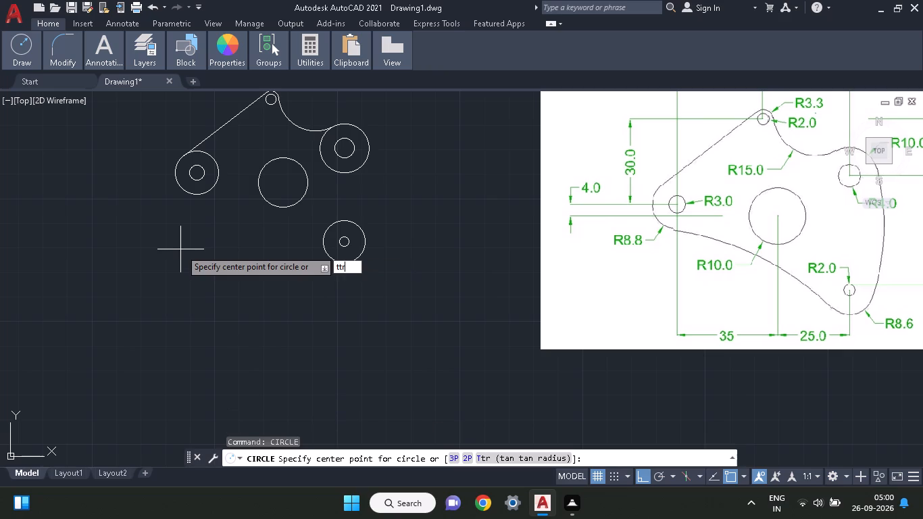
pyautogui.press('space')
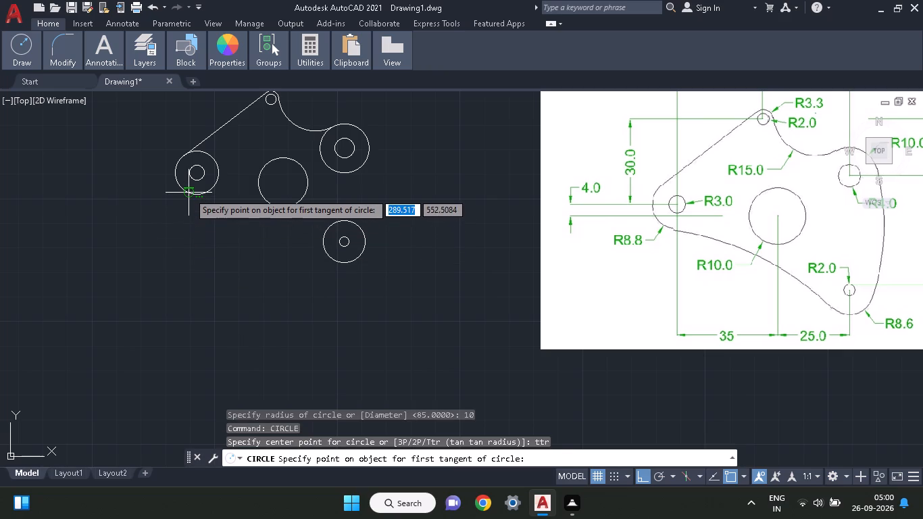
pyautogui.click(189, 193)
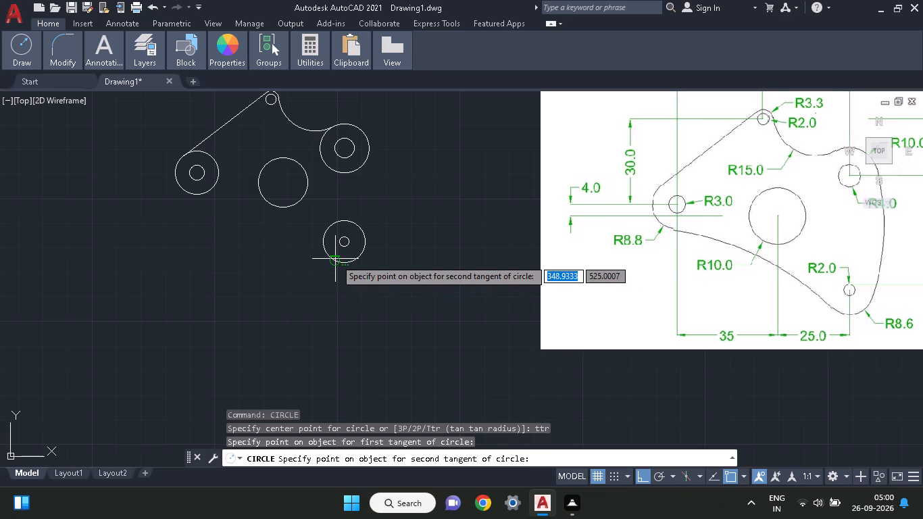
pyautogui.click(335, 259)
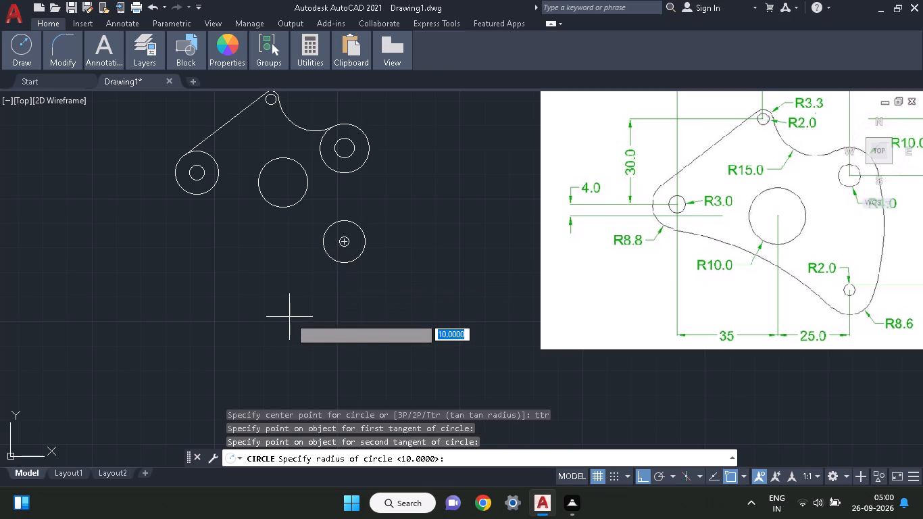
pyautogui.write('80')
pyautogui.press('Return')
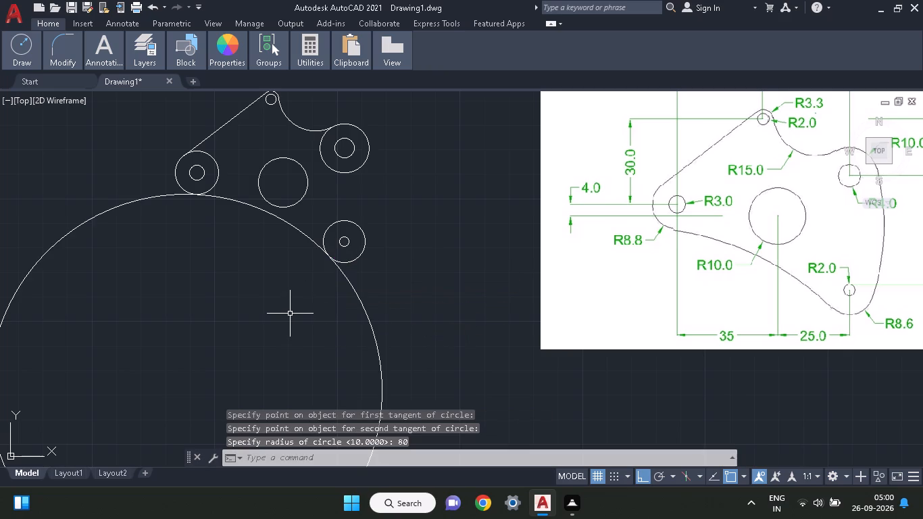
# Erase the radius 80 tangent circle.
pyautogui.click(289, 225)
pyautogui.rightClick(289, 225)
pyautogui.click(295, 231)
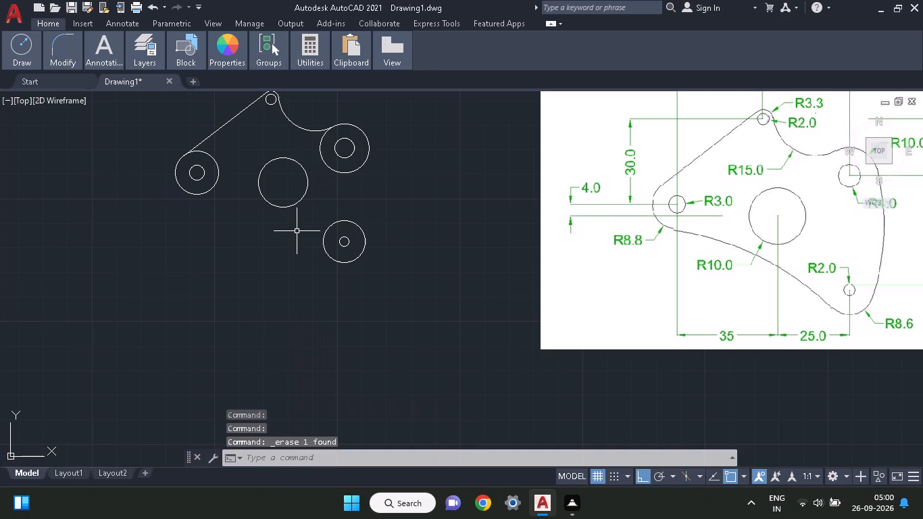
# Draw a radius 90 tangent-tangent-radius circle, picking the undersides of the R8.8 outer circle first and the R8.6 outer circle second.
pyautogui.write('c')
pyautogui.press('space')
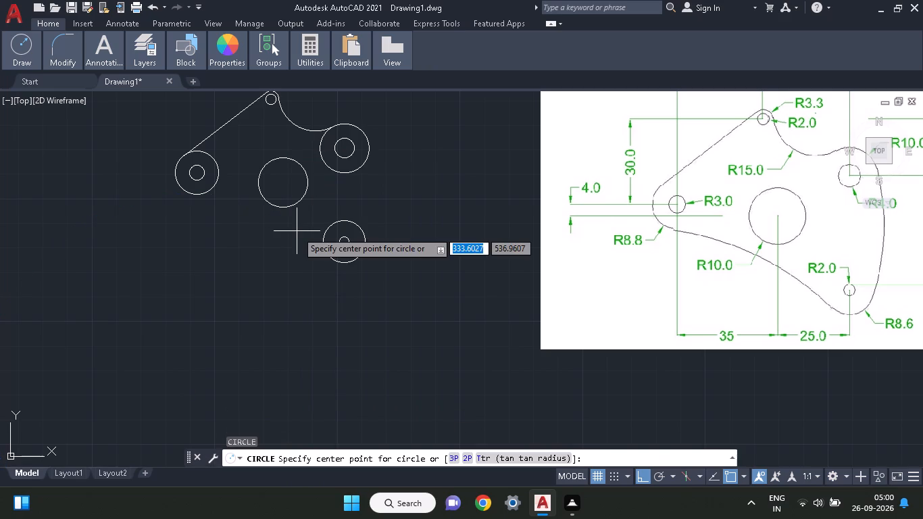
pyautogui.write('ttr')
pyautogui.press('space')
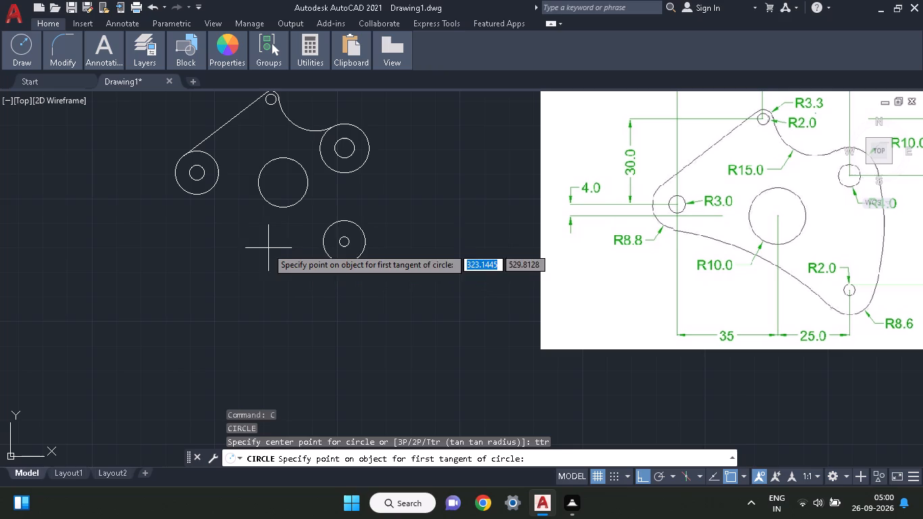
pyautogui.click(192, 193)
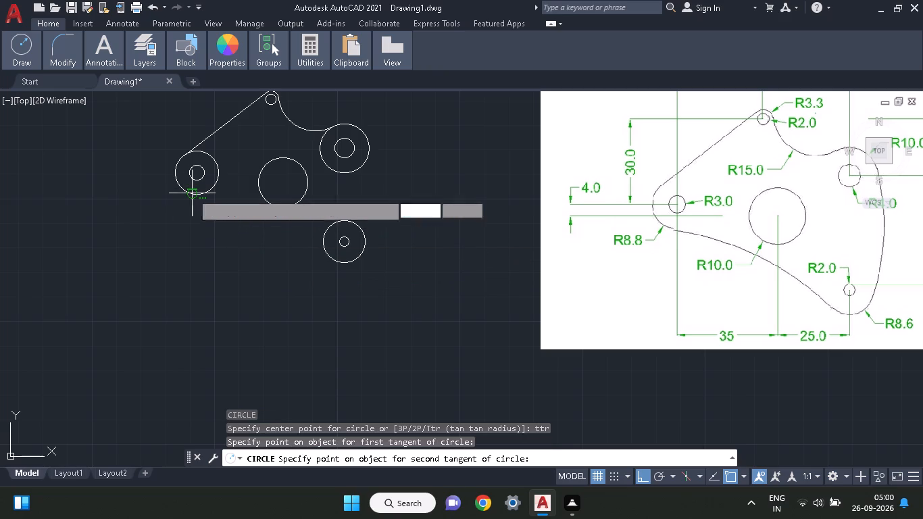
pyautogui.click(336, 262)
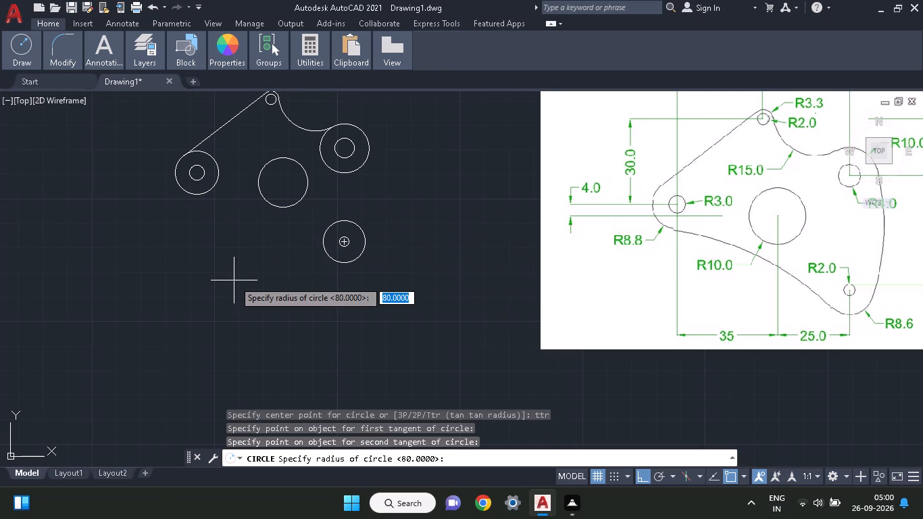
pyautogui.write('90')
pyautogui.press('Return')
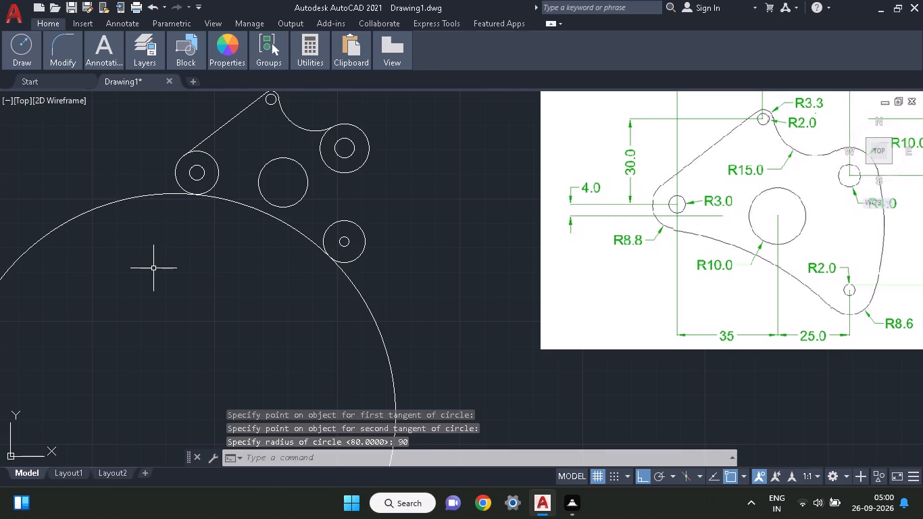
# Trim the radius 90 circle down to the lower arc between the R8.8 and R8.6 outer circles.
pyautogui.write('tr')
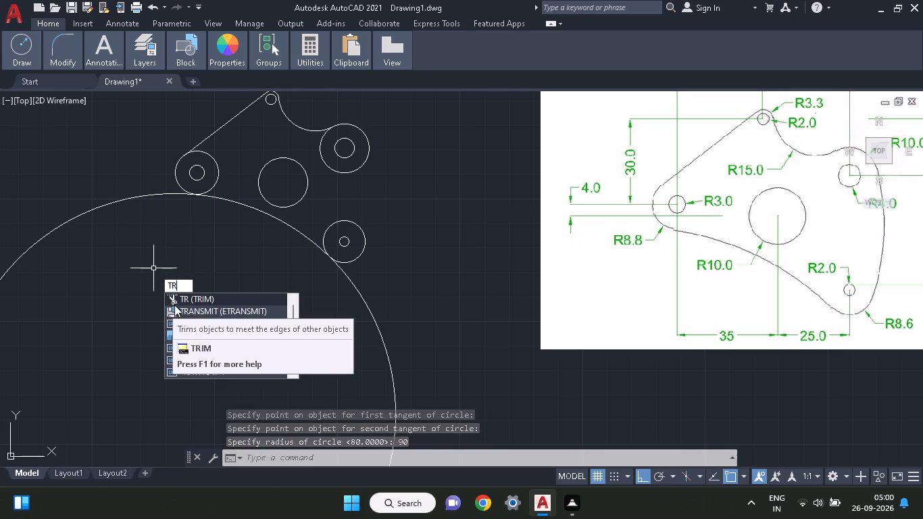
pyautogui.click(181, 301)
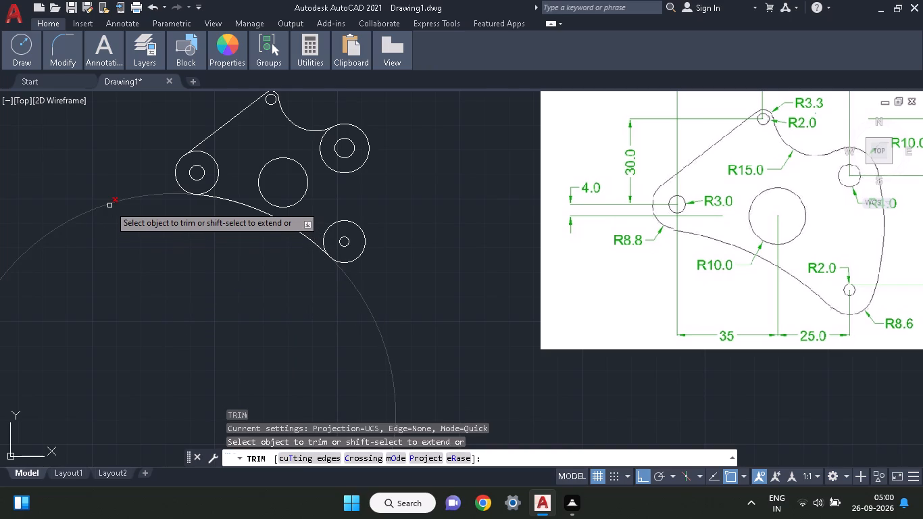
pyautogui.click(109, 205)
pyautogui.press('Escape')
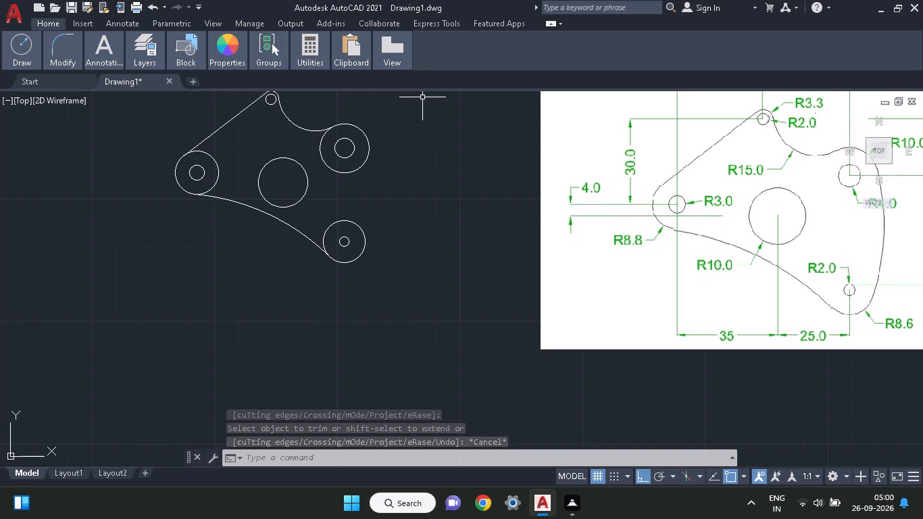
# Trim away the inner part of the R8.8 outer circle between the slanted line and the lower arc.
pyautogui.write('tr')
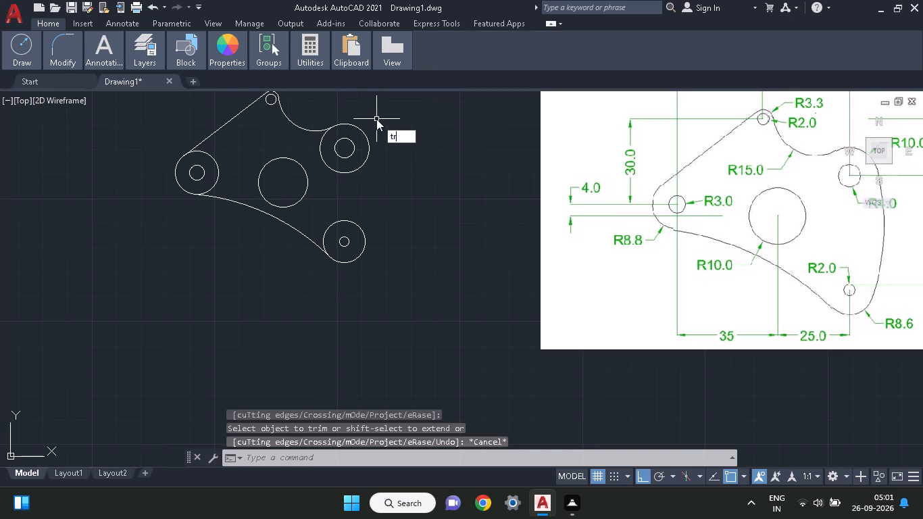
pyautogui.write('im')
pyautogui.press('space')
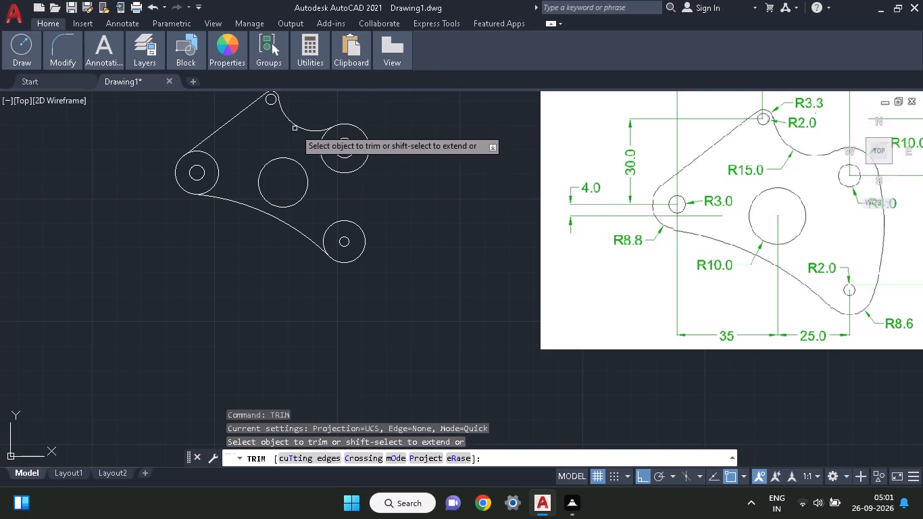
pyautogui.click(215, 157)
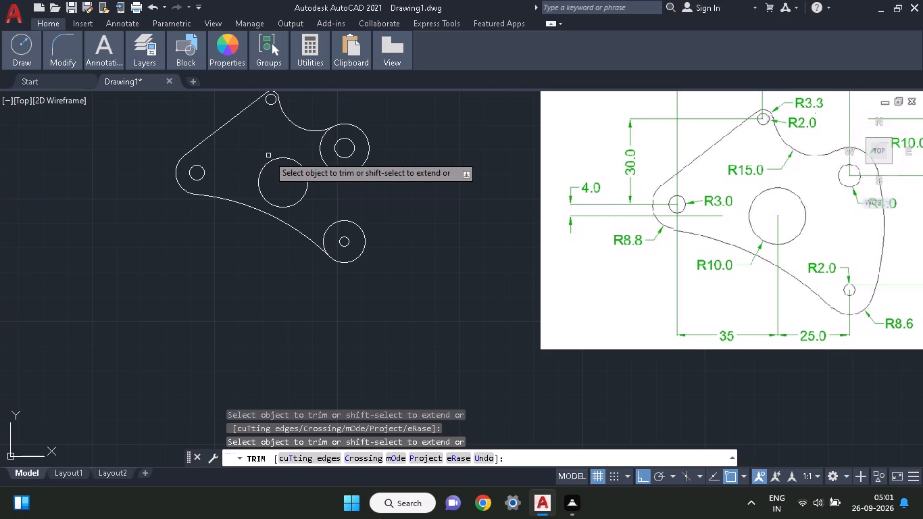
pyautogui.press('Escape')
# Draw a radius 90 tangent-tangent-radius circle, picking the outer right sides of the R10 boss circle first and the R8.6 circle second.
pyautogui.moveTo(268, 155); pyautogui.dragTo(264, 190, button='middle')
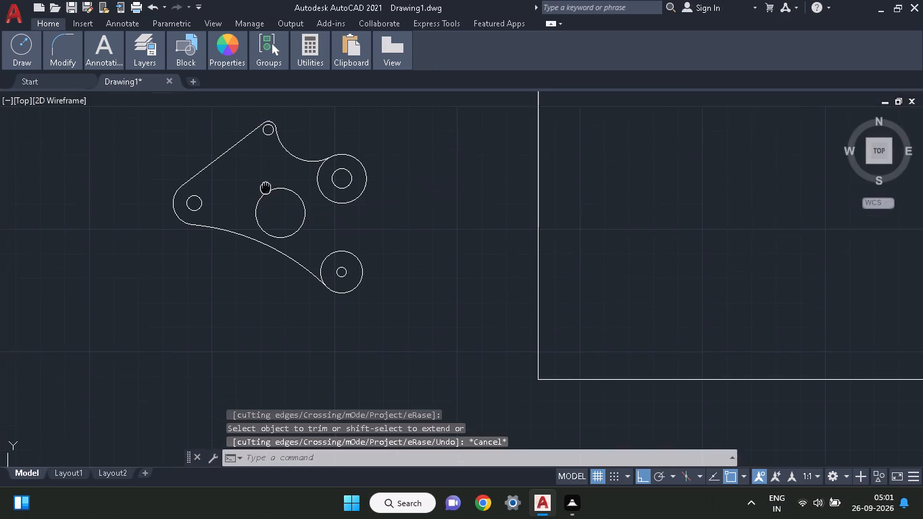
pyautogui.moveTo(264, 190); pyautogui.dragTo(259, 201, button='middle')
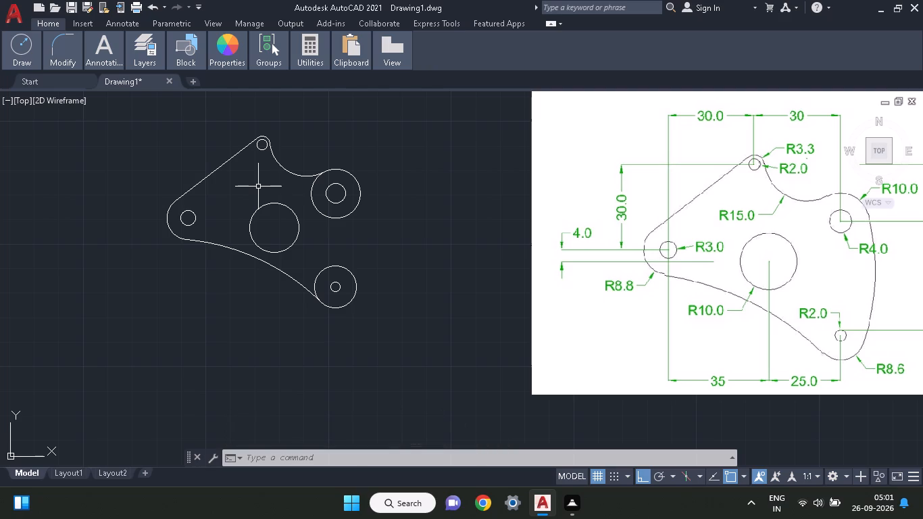
pyautogui.write('cit')
pyautogui.write('cl')
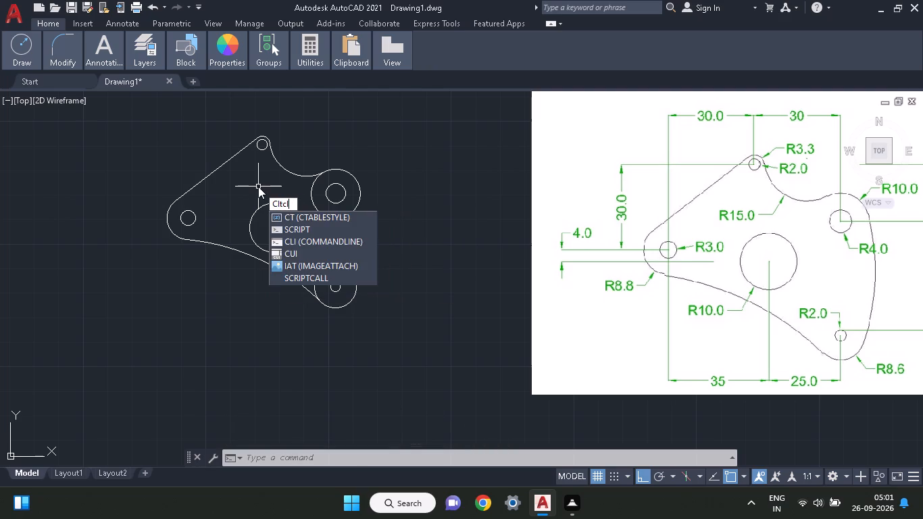
pyautogui.write('e')
pyautogui.press('space')
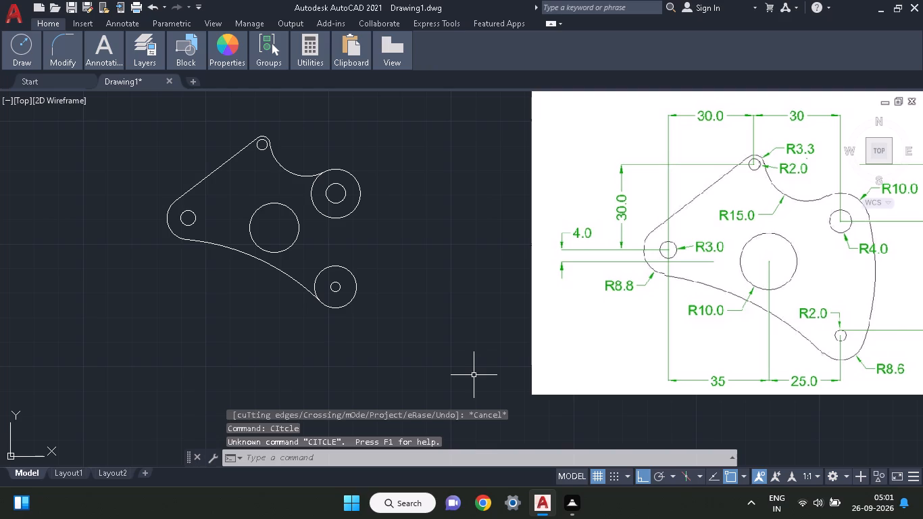
pyautogui.press('c')
pyautogui.press('i')
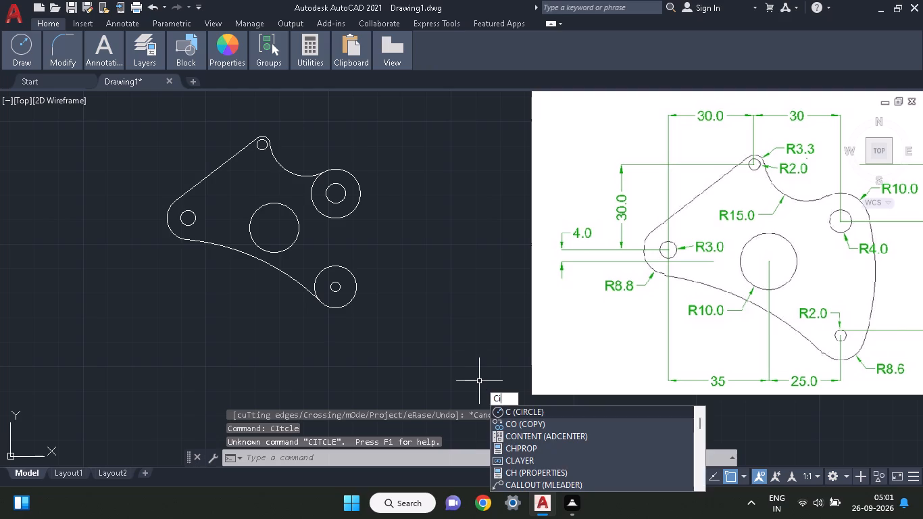
pyautogui.press('r')
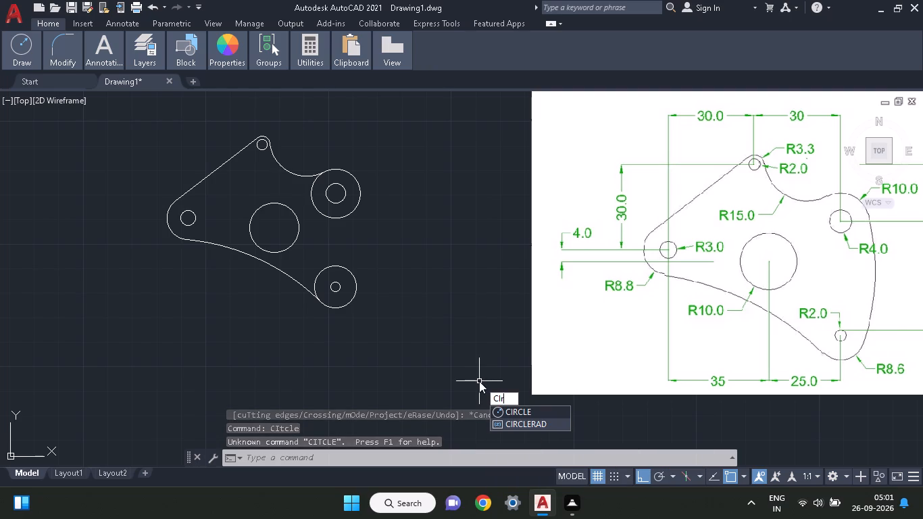
pyautogui.write('cl')
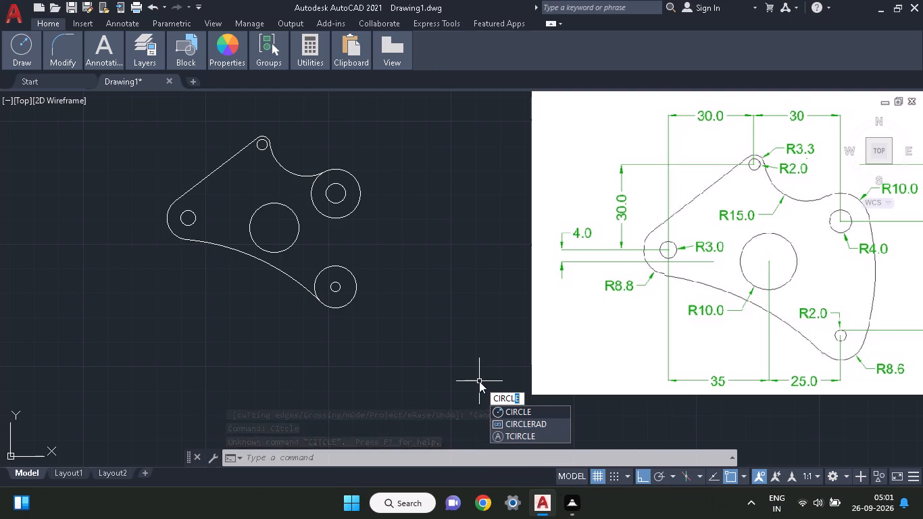
pyautogui.write('e')
pyautogui.press('space')
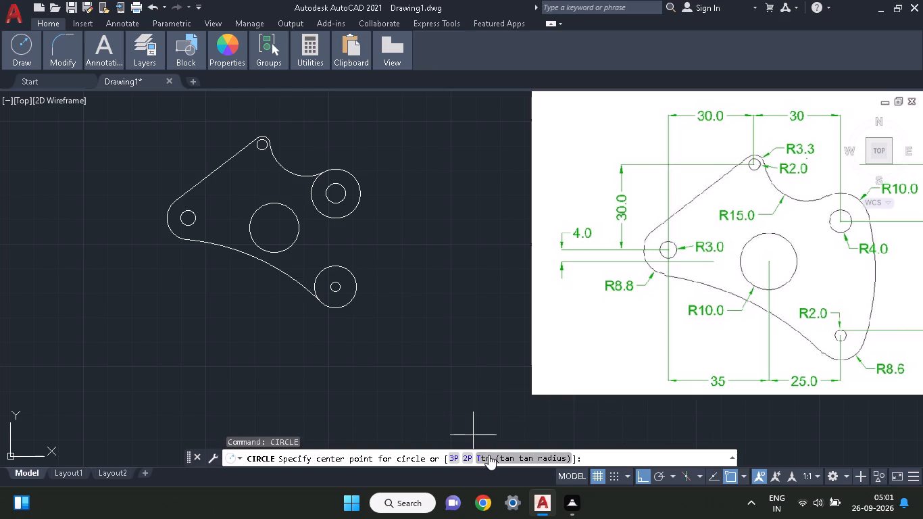
pyautogui.click(489, 455)
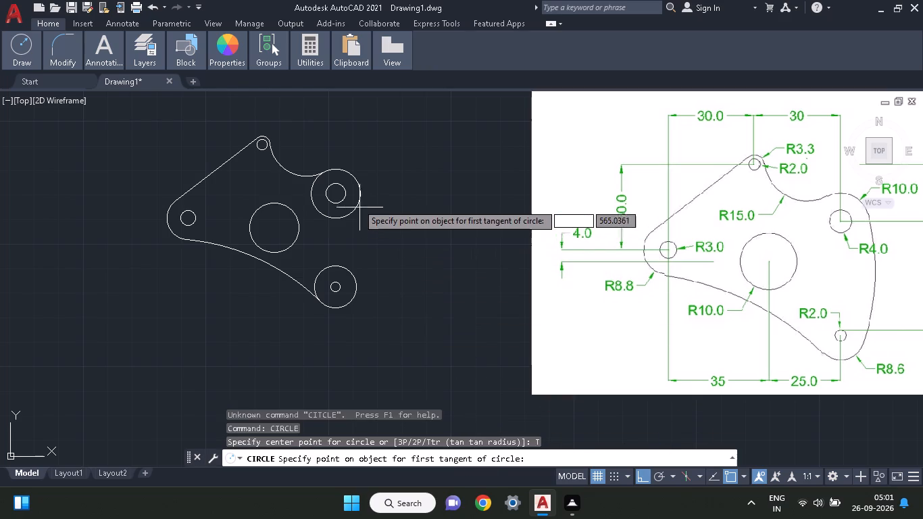
pyautogui.click(360, 190)
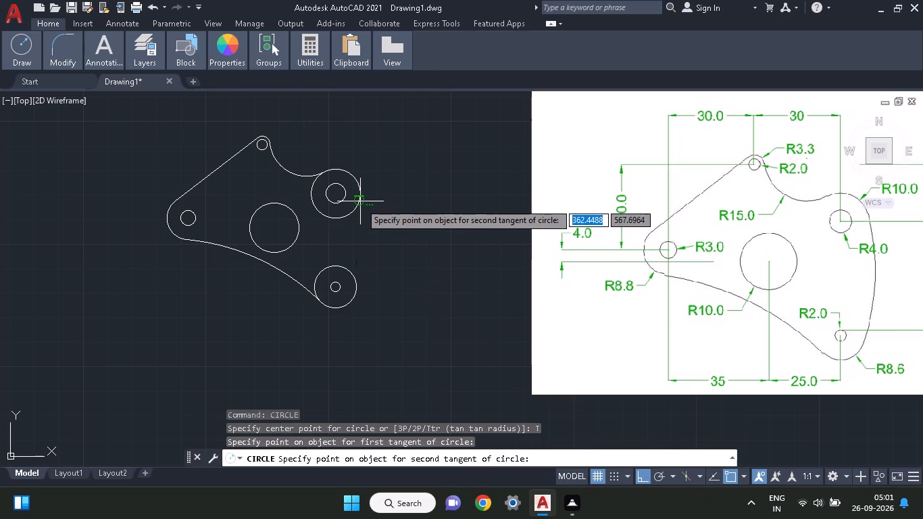
pyautogui.click(357, 289)
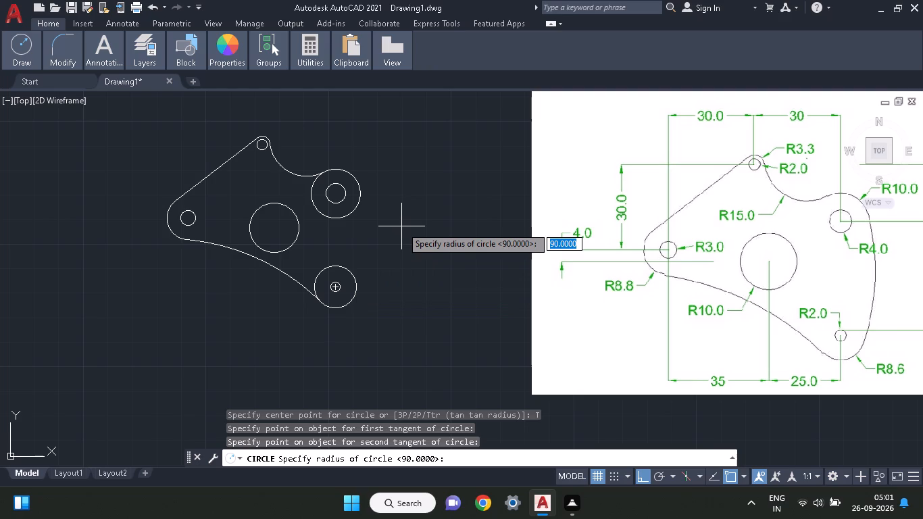
pyautogui.write('90')
pyautogui.press('Return')
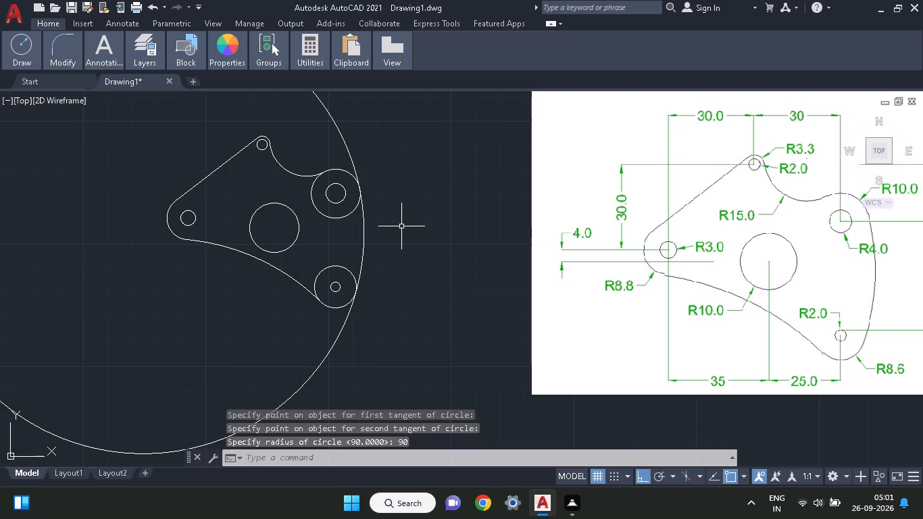
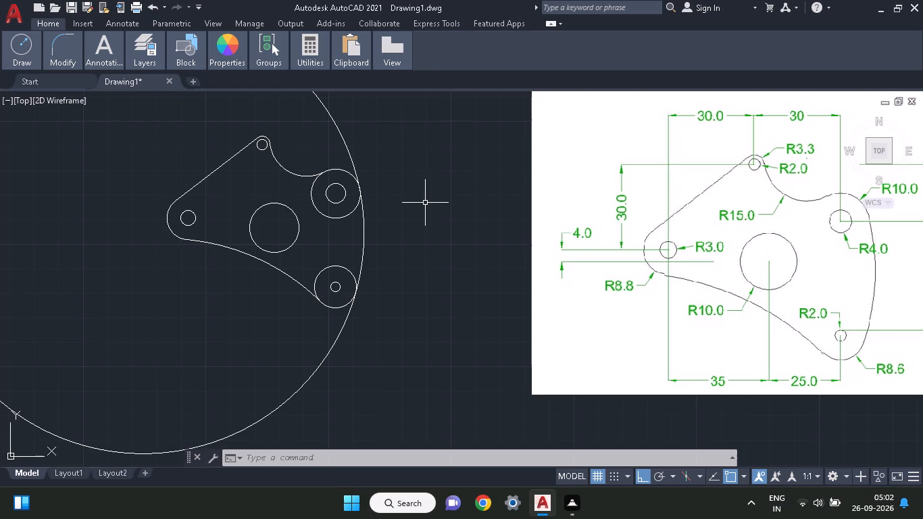
# Trim the radius 90 circle down to the outer right arc between the R10 boss circle and the R8.6 circle.
pyautogui.write('tr')
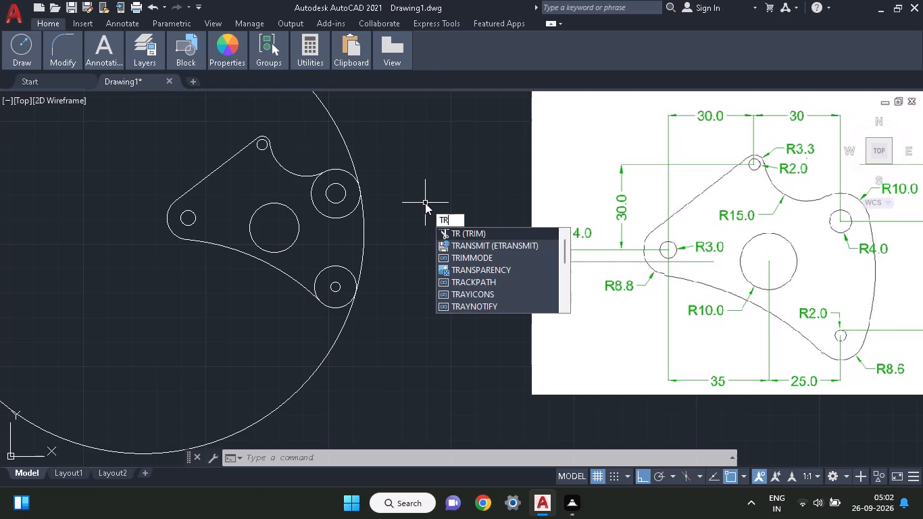
pyautogui.write('im')
pyautogui.press('space')
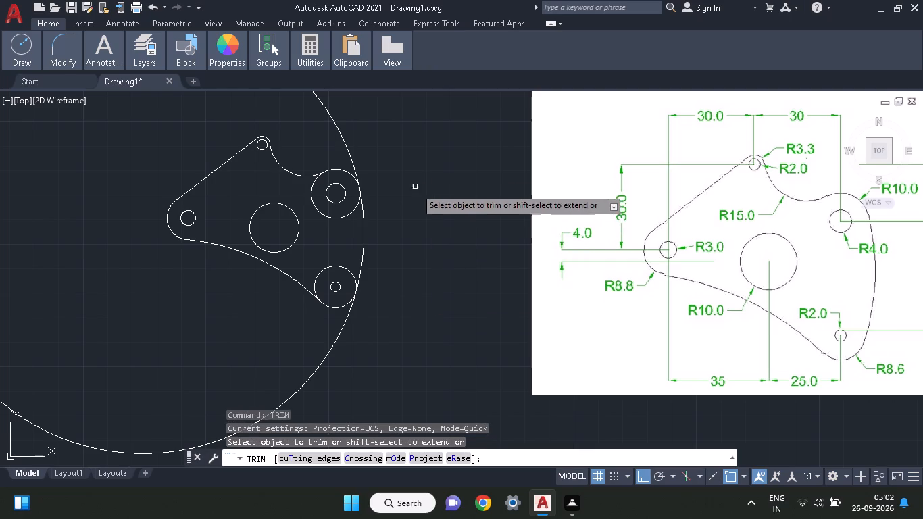
pyautogui.click(342, 140)
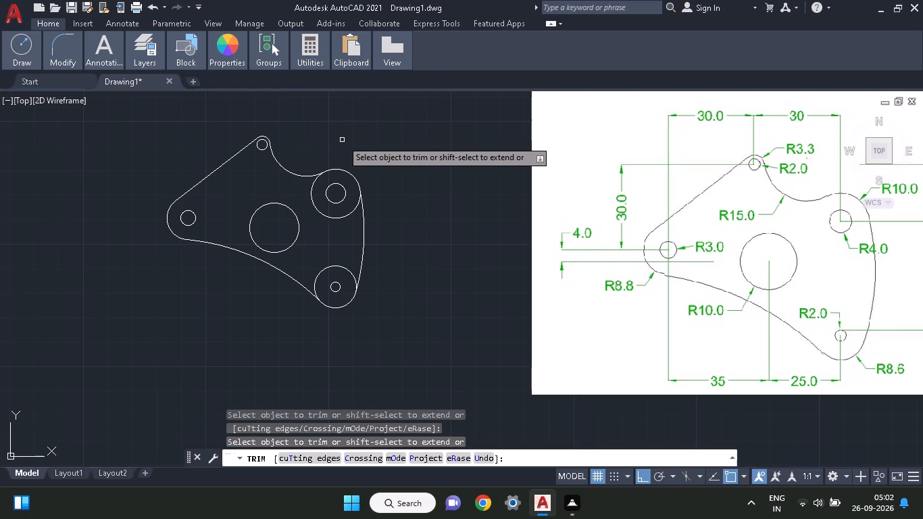
pyautogui.press('Escape')
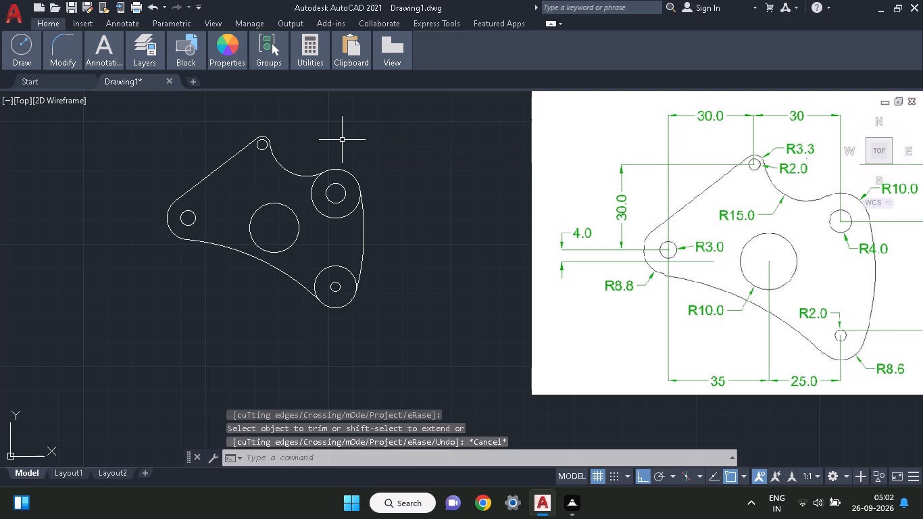
# Trim away the inner part of the R10 boss circle between the R15 arc and the right-side radius 90 arc.
pyautogui.write('tr')
pyautogui.write('im')
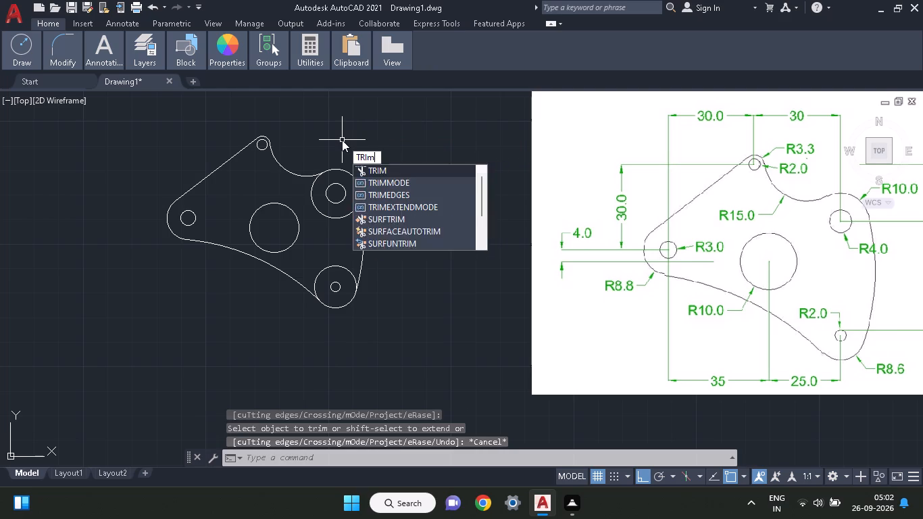
pyautogui.press('space')
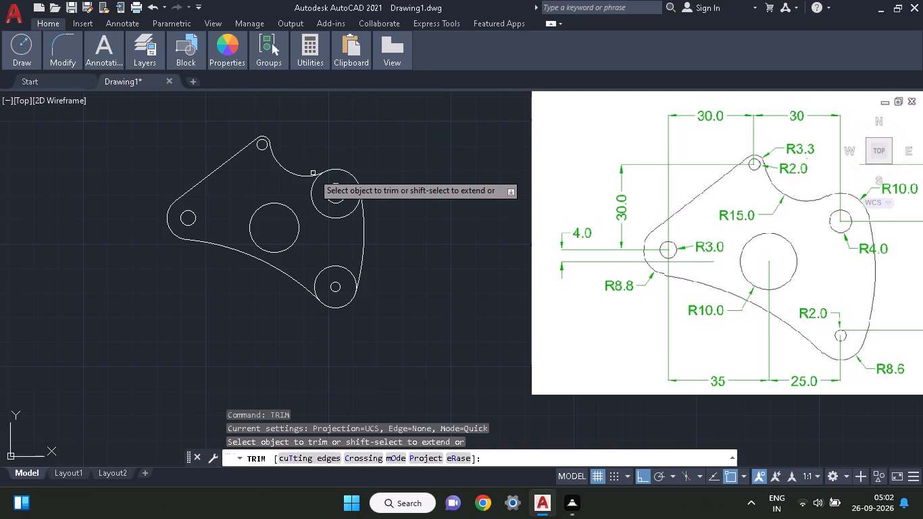
pyautogui.click(313, 184)
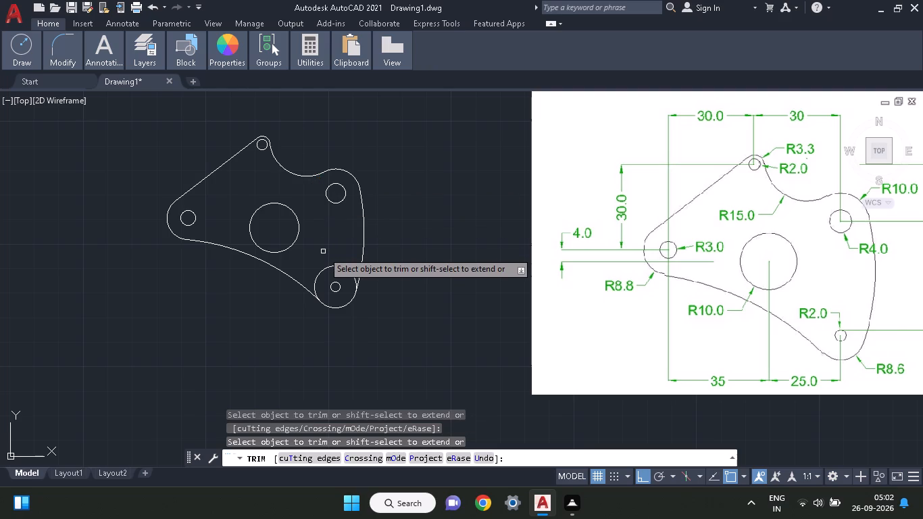
pyautogui.press('Escape')
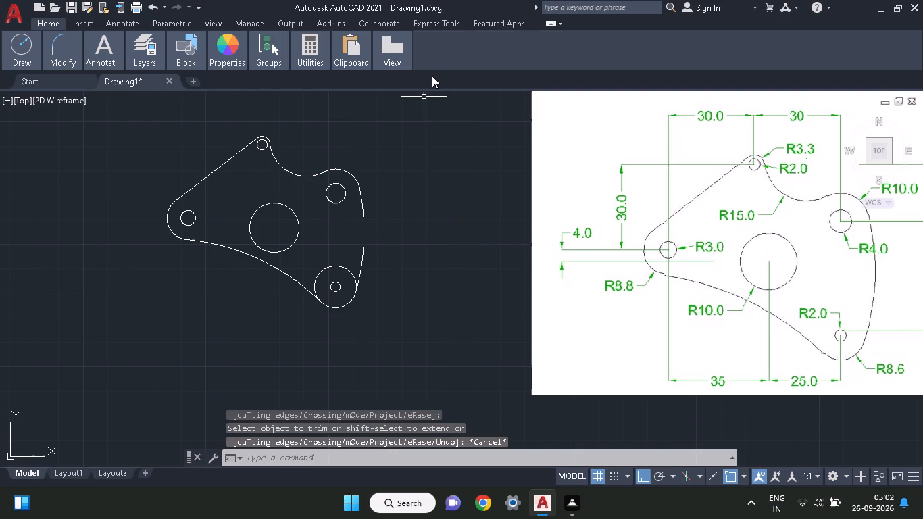
# Trim away the inner part of the R8.6 outer circle between the lower arc and the right-side arc.
pyautogui.write('tr')
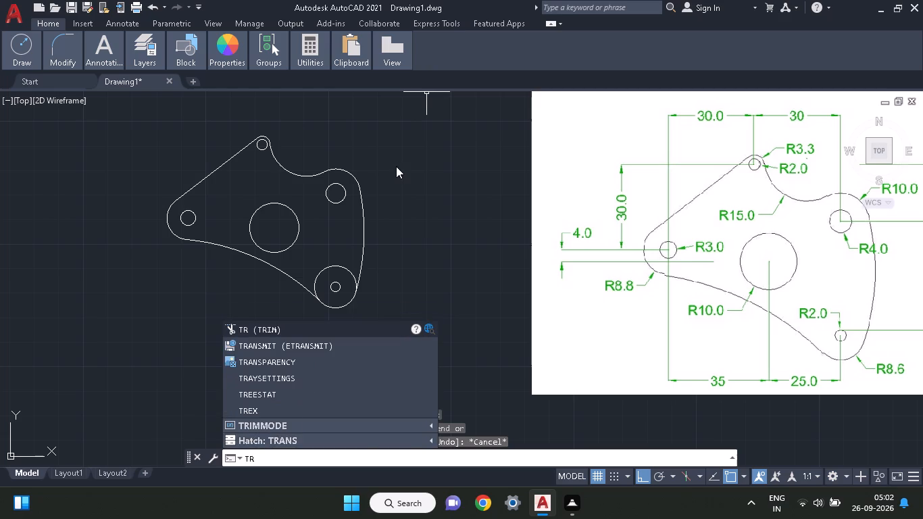
pyautogui.write('im')
pyautogui.press('space')
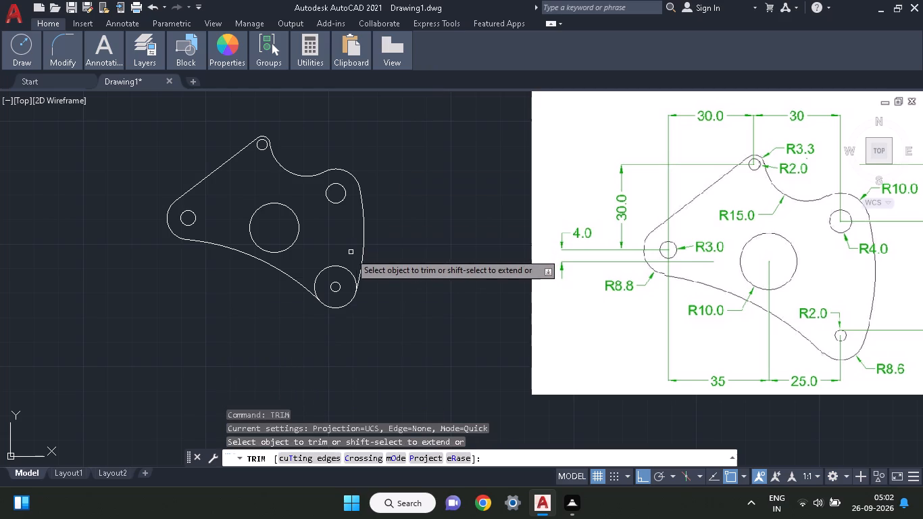
pyautogui.click(338, 266)
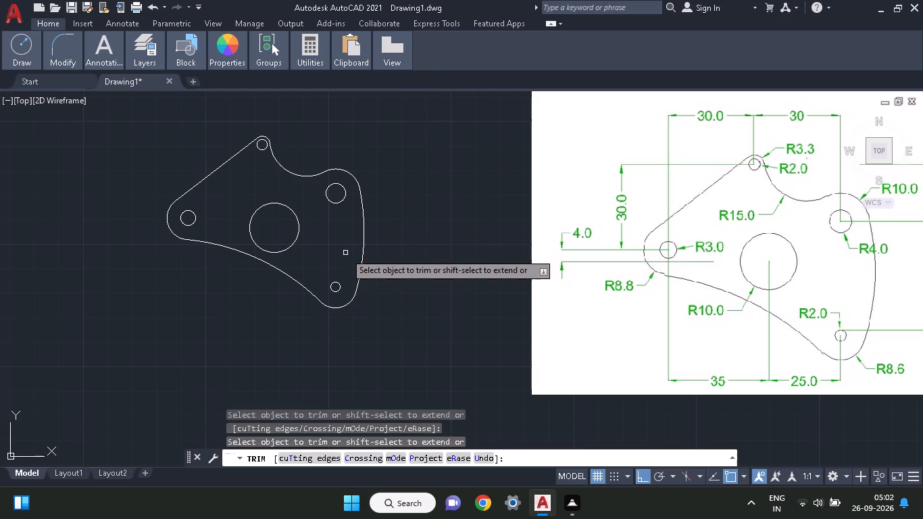
pyautogui.press('Escape')
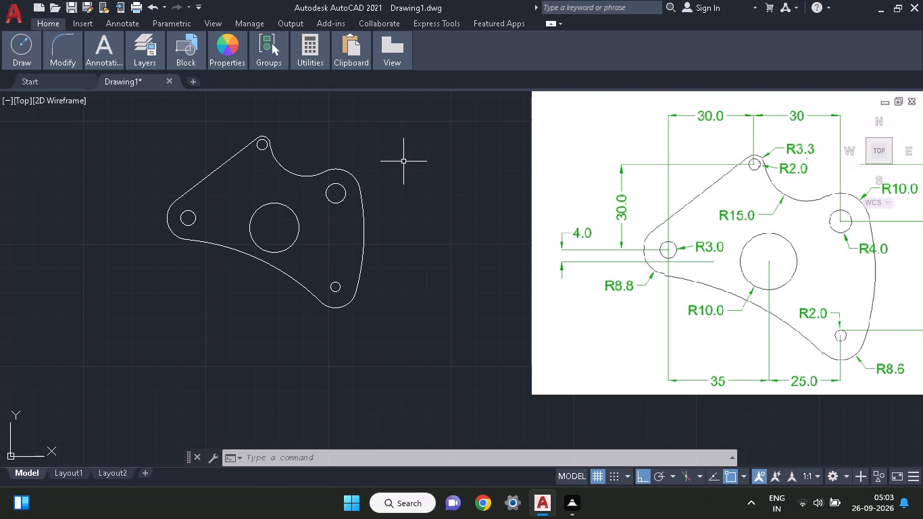
# Add a vertical linear dimension from the R3.0 hole's centre to the central R10.0 circle's centre, placed left of the plate.
pyautogui.press('d')
pyautogui.write('im')
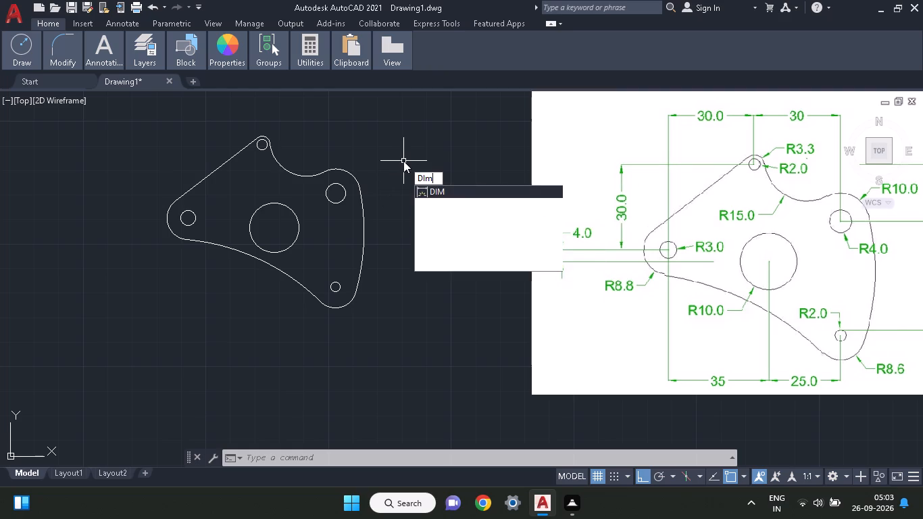
pyautogui.press('l')
pyautogui.press('i')
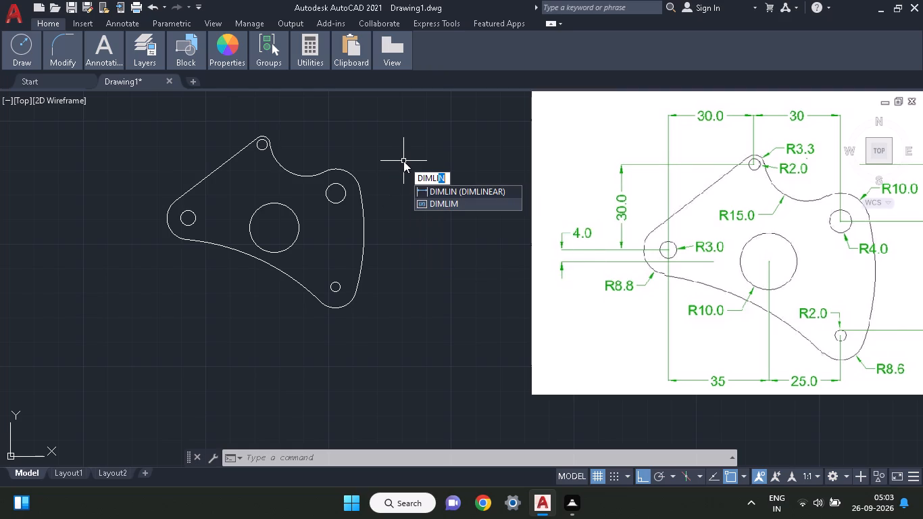
pyautogui.press('m')
pyautogui.press('BackSpace')
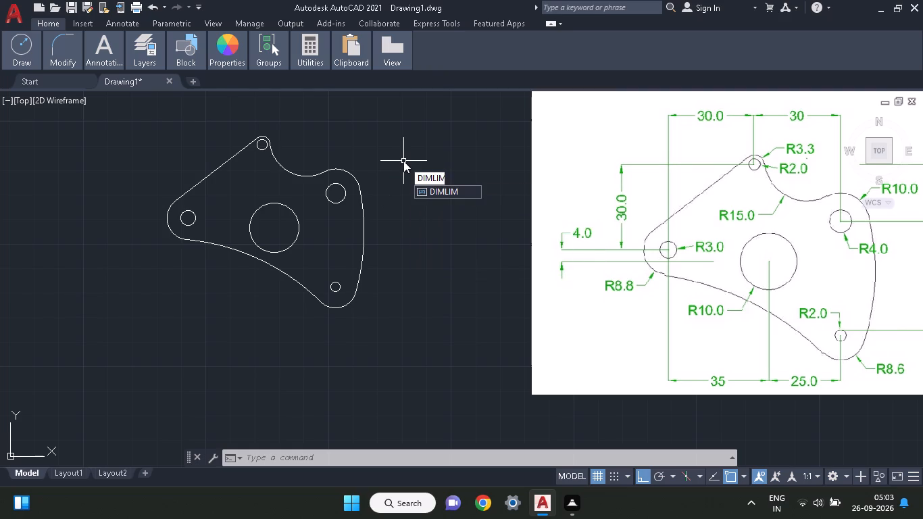
pyautogui.press('n')
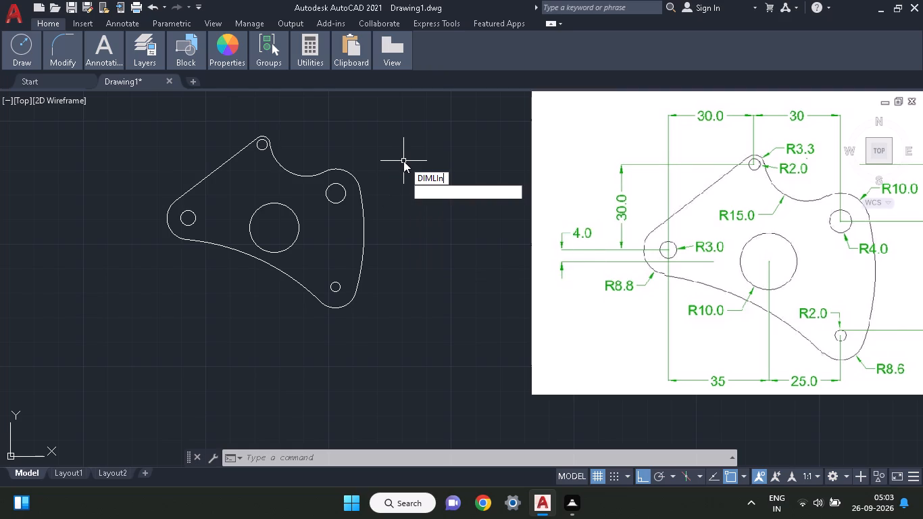
pyautogui.press('e')
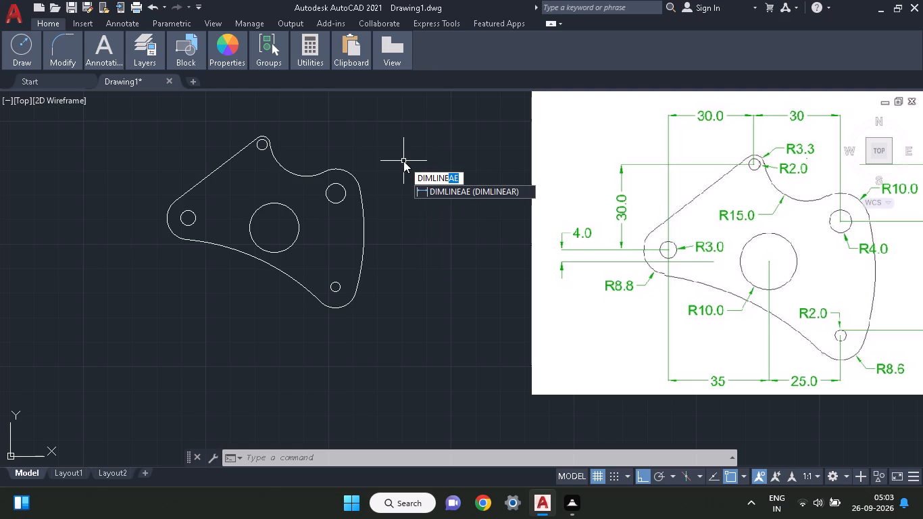
pyautogui.press('s')
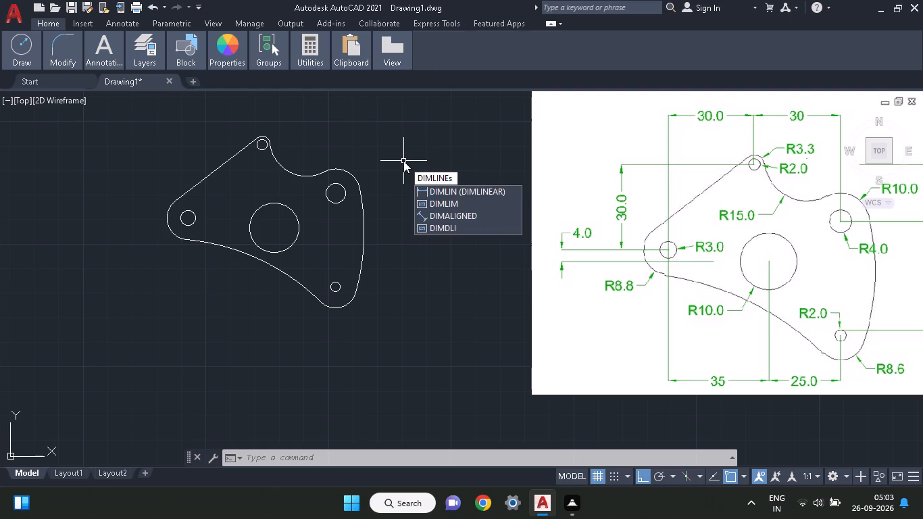
pyautogui.press('BackSpace')
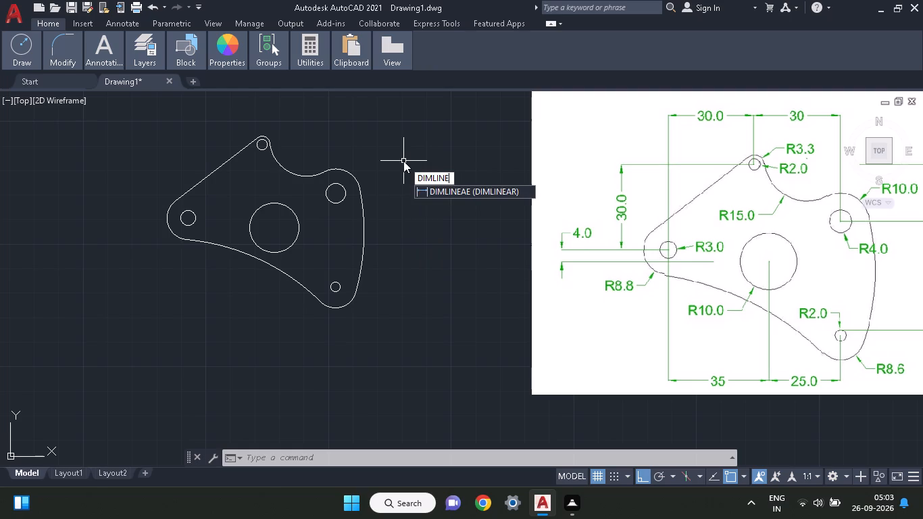
pyautogui.press('a')
pyautogui.press('r')
pyautogui.press('space')
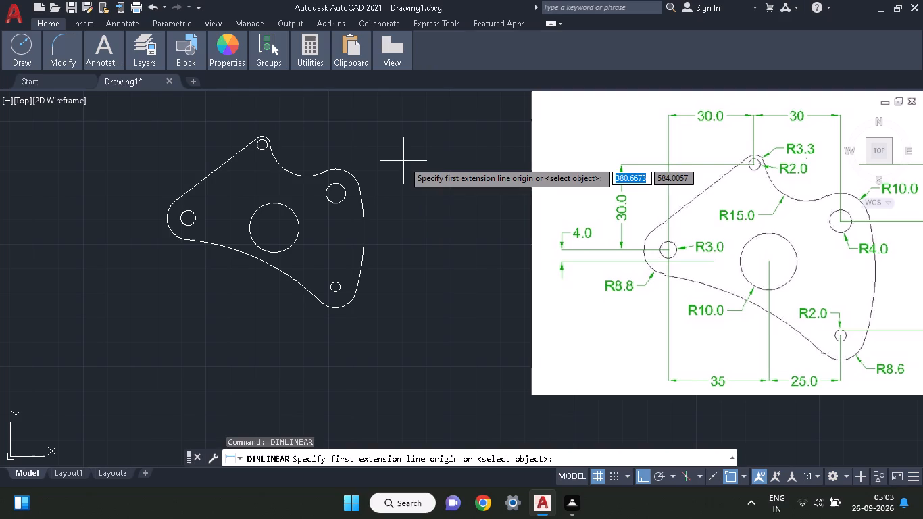
pyautogui.click(187, 217)
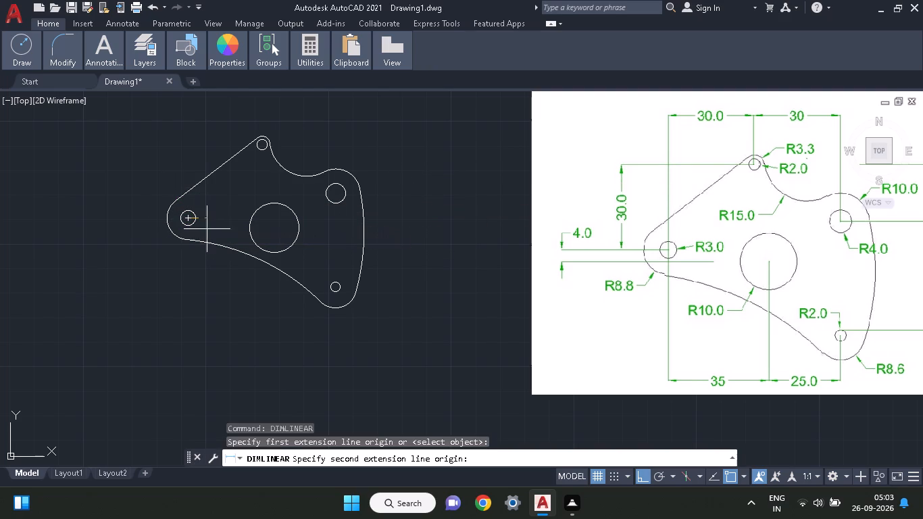
pyautogui.click(274, 230)
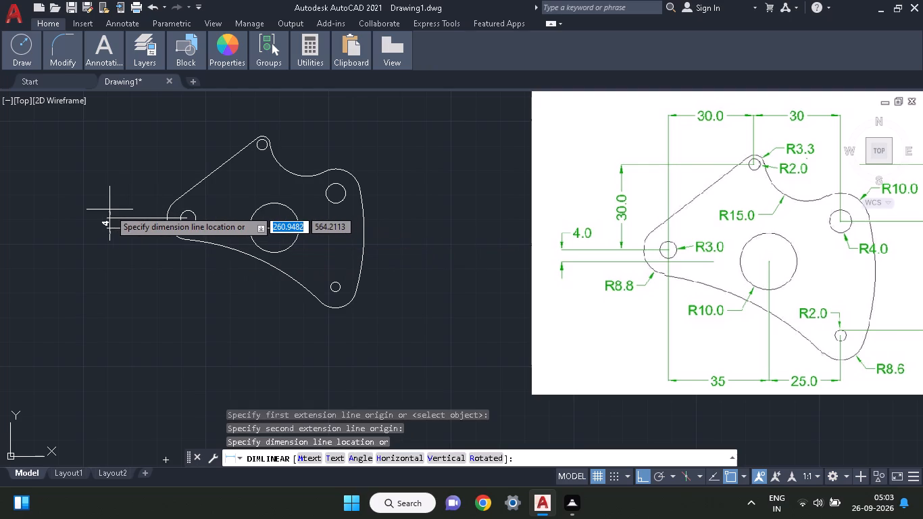
pyautogui.click(109, 209)
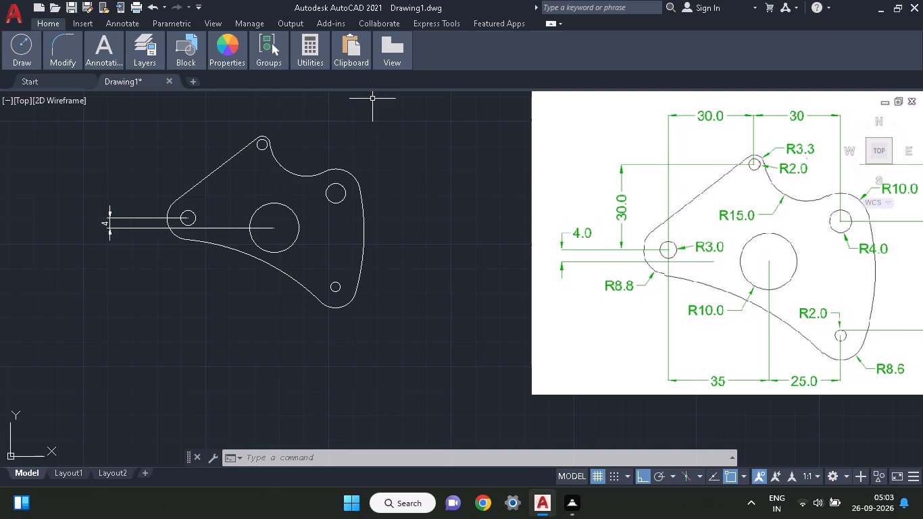
# Add a horizontal linear dimension from the R4.0 hole's centre to the upper R2.0 hole's centre, placed above the plate.
pyautogui.press('d')
pyautogui.press('i')
pyautogui.press('m')
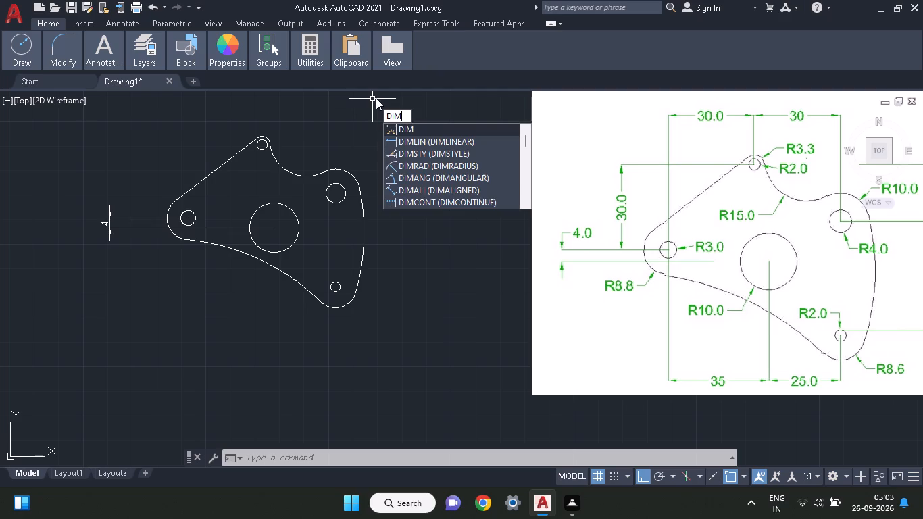
pyautogui.write('li')
pyautogui.write('nea')
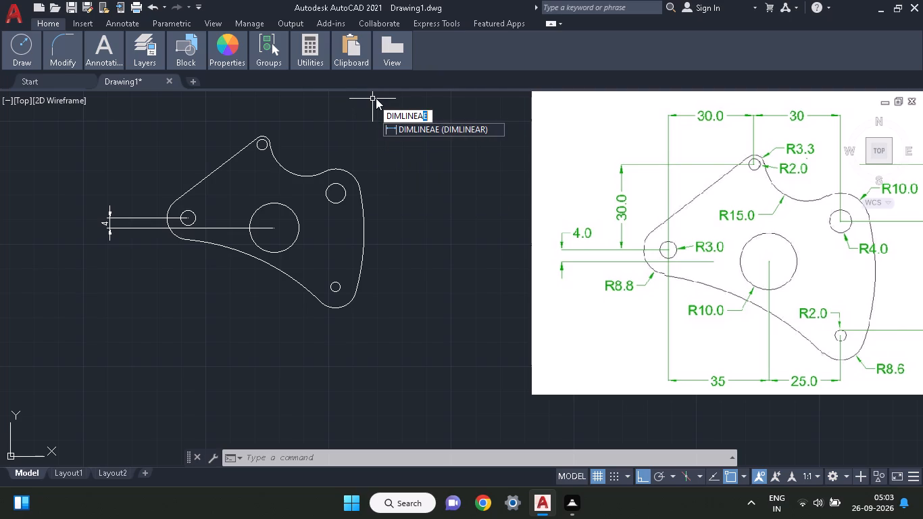
pyautogui.write('r')
pyautogui.press('space')
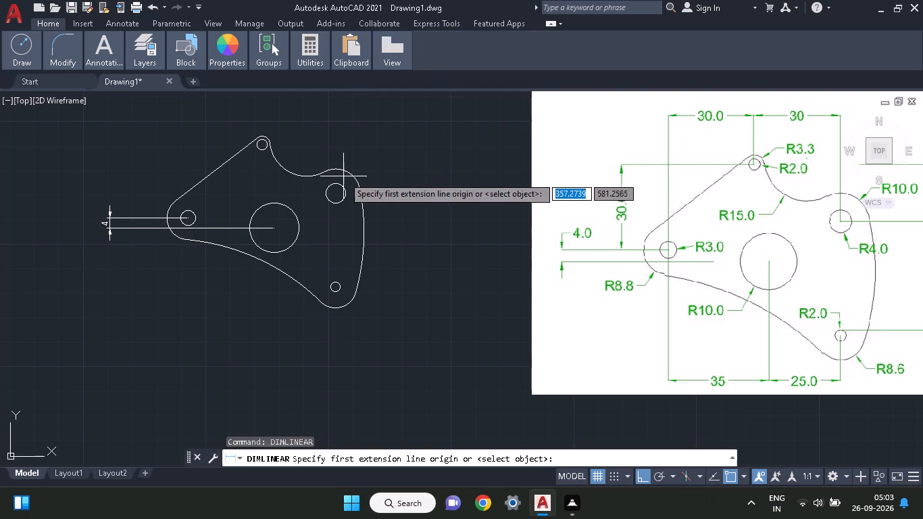
pyautogui.click(333, 197)
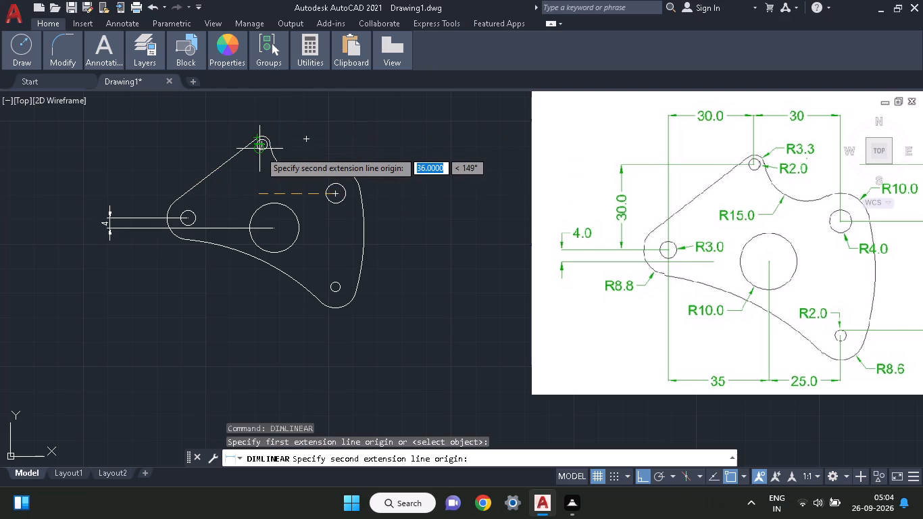
pyautogui.click(261, 149)
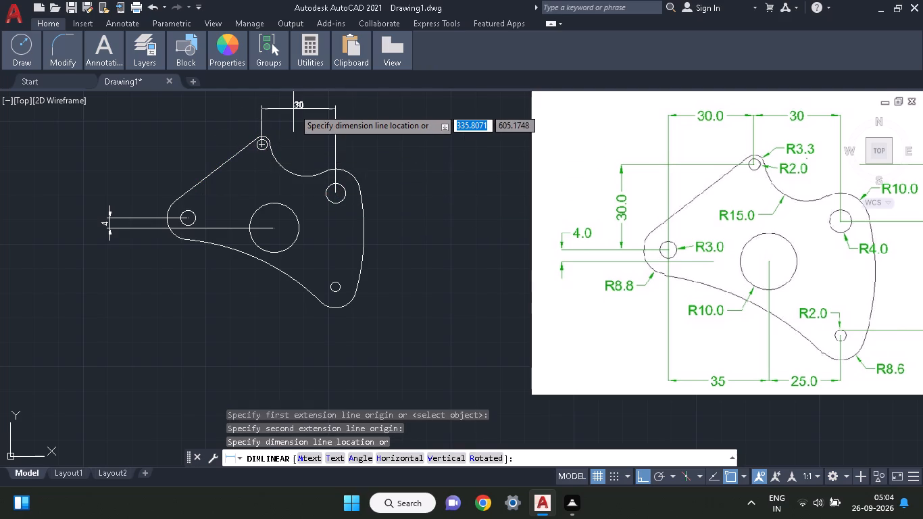
pyautogui.moveTo(293, 108); pyautogui.dragTo(291, 150, button='middle')
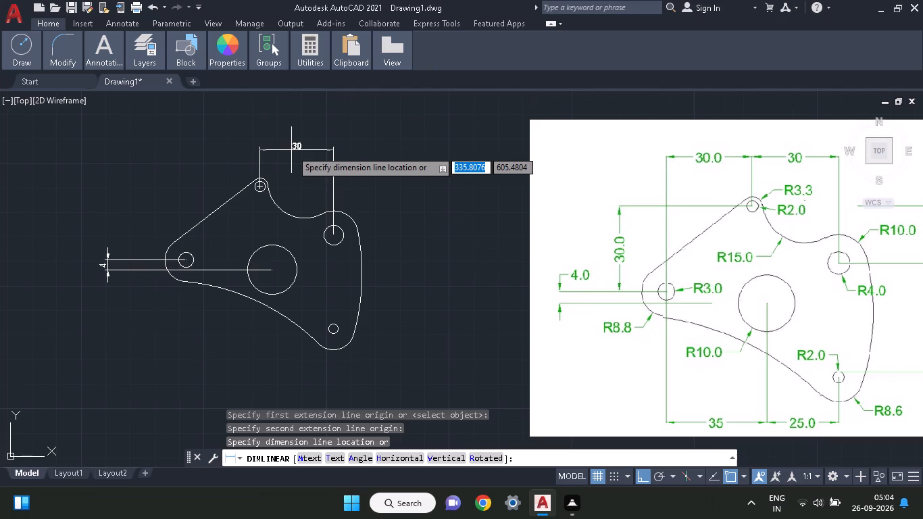
pyautogui.click(305, 118)
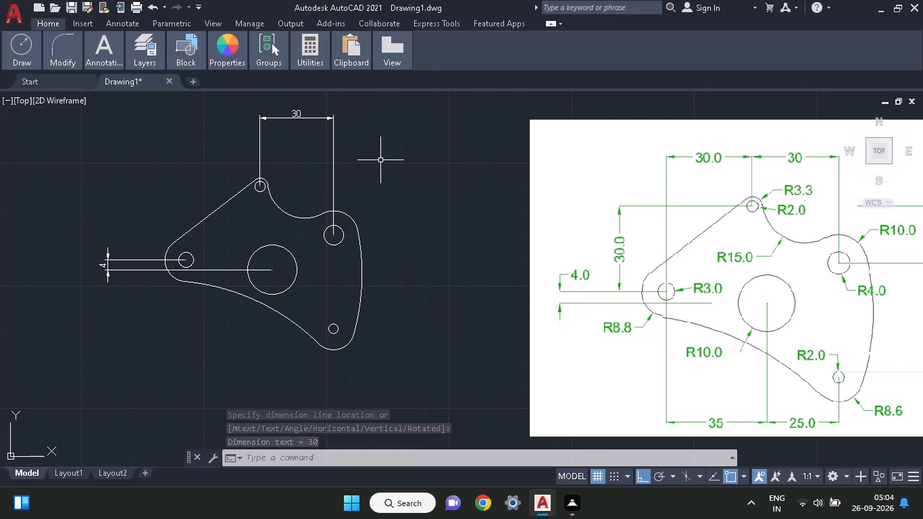
# Add a horizontal linear dimension from the R3.0 hole's centre to the upper R2.0 hole's centre, aligned with the existing dimension above the plate.
pyautogui.press('d')
pyautogui.write('im')
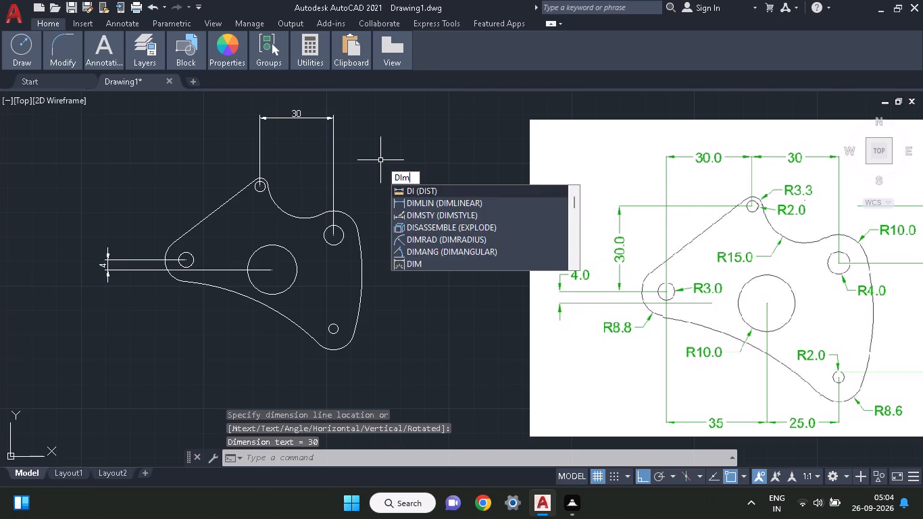
pyautogui.write('li')
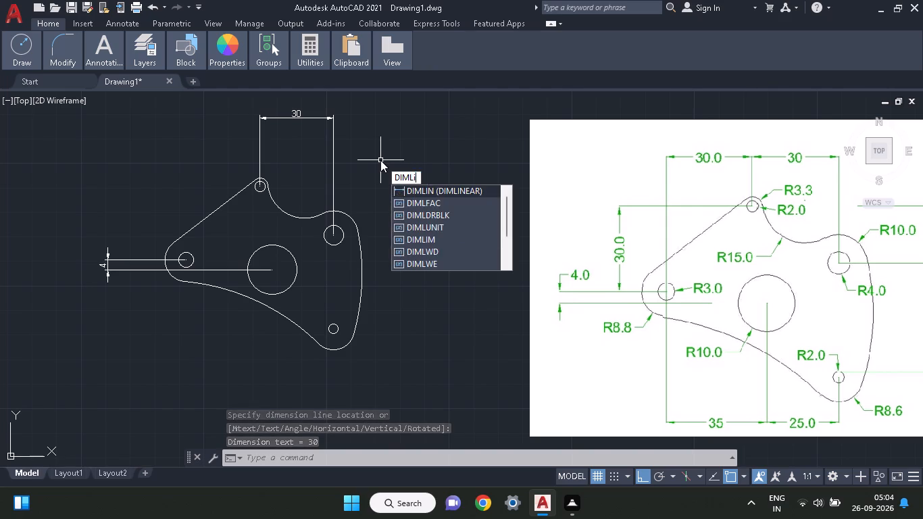
pyautogui.press('n')
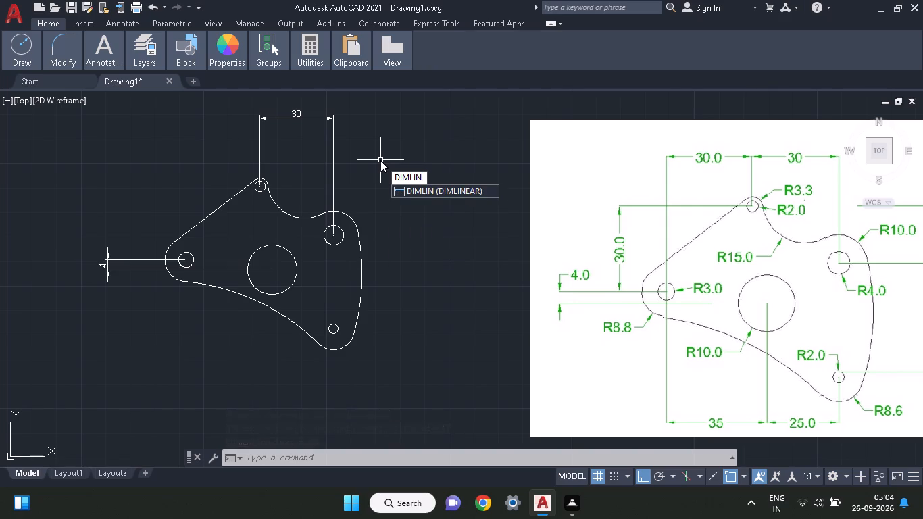
pyautogui.write('ea')
pyautogui.write('r')
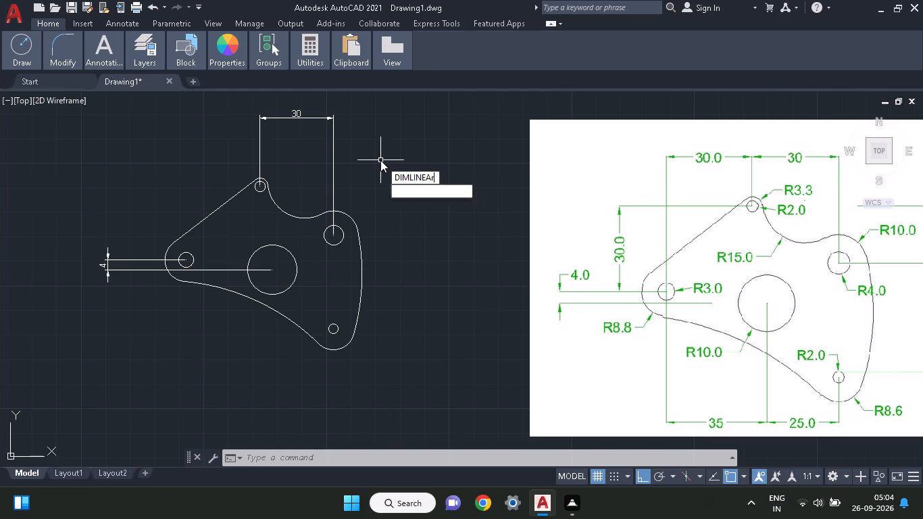
pyautogui.press('space')
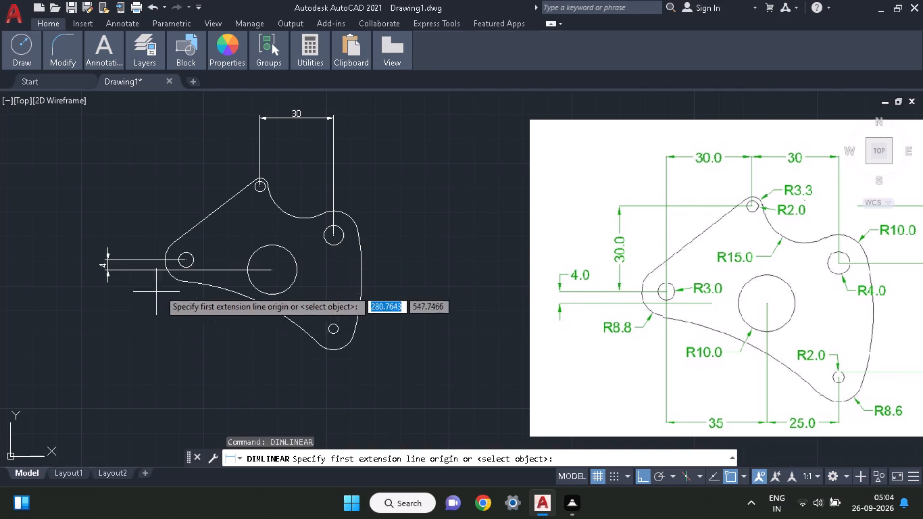
pyautogui.click(185, 264)
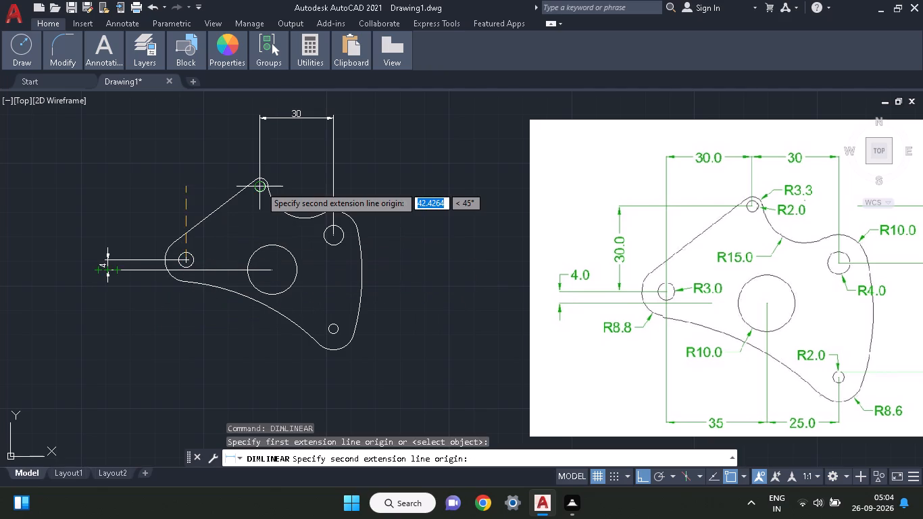
pyautogui.click(260, 186)
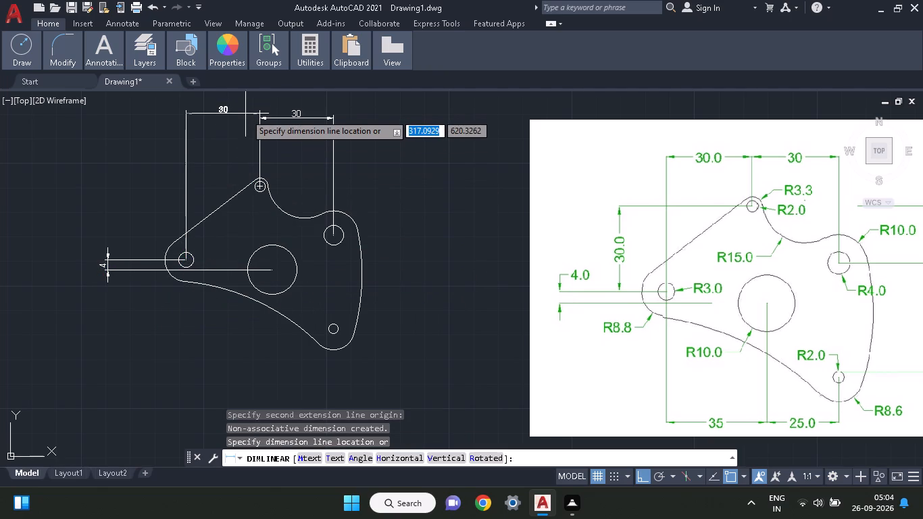
pyautogui.click(245, 118)
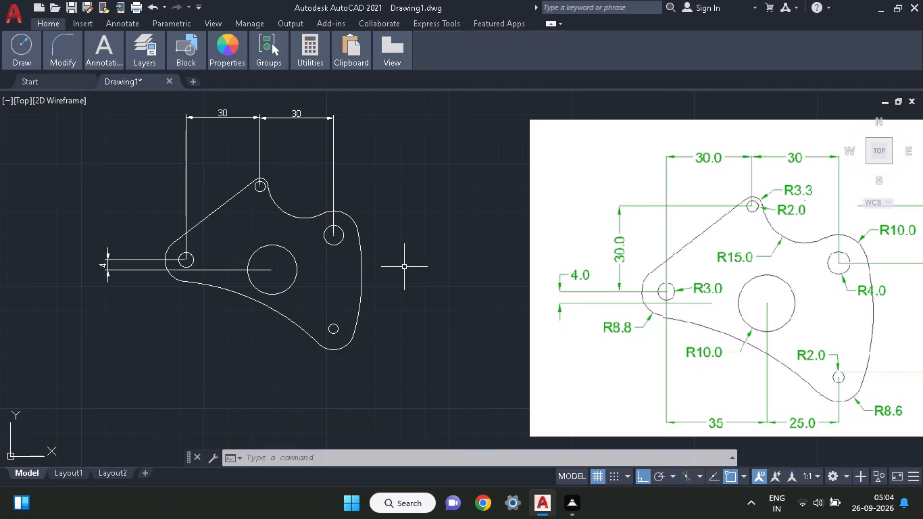
# Add a horizontal linear dimension from the lower R2.0 hole's centre to the central R10.0 circle's centre, placed below the plate.
pyautogui.write('dim')
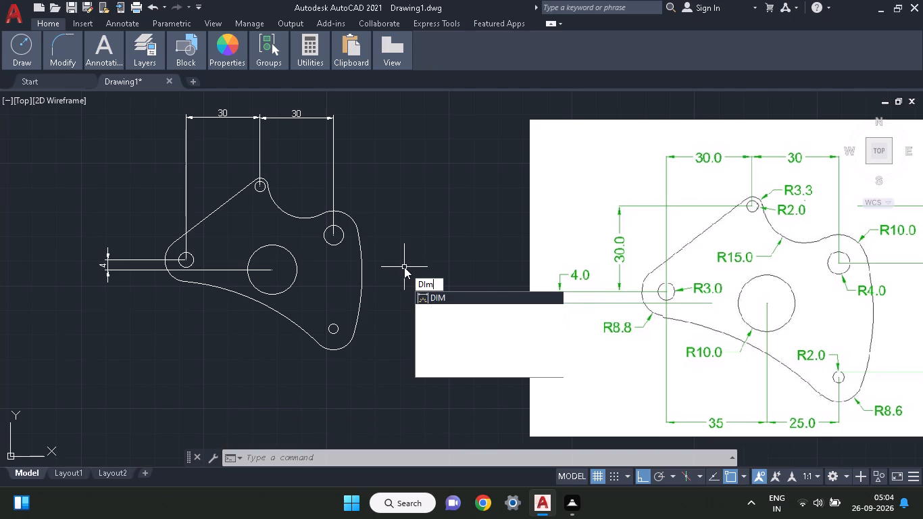
pyautogui.write('li')
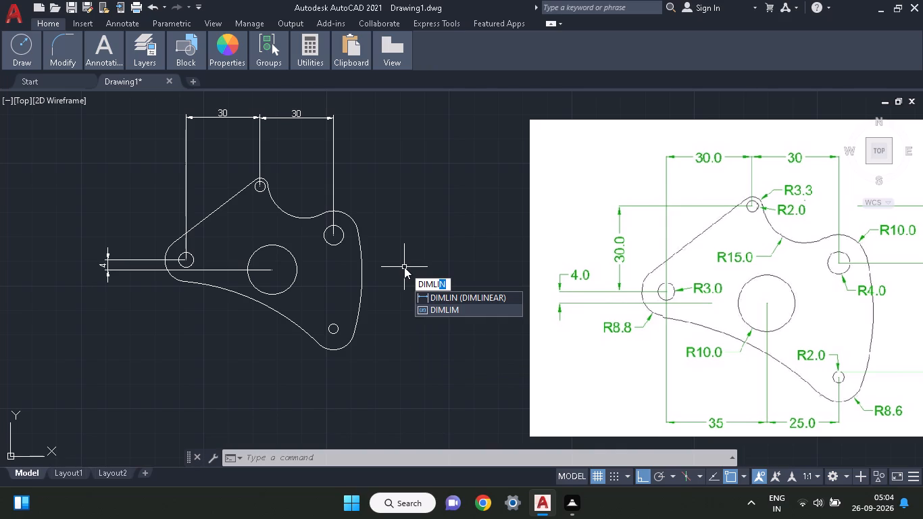
pyautogui.press('n')
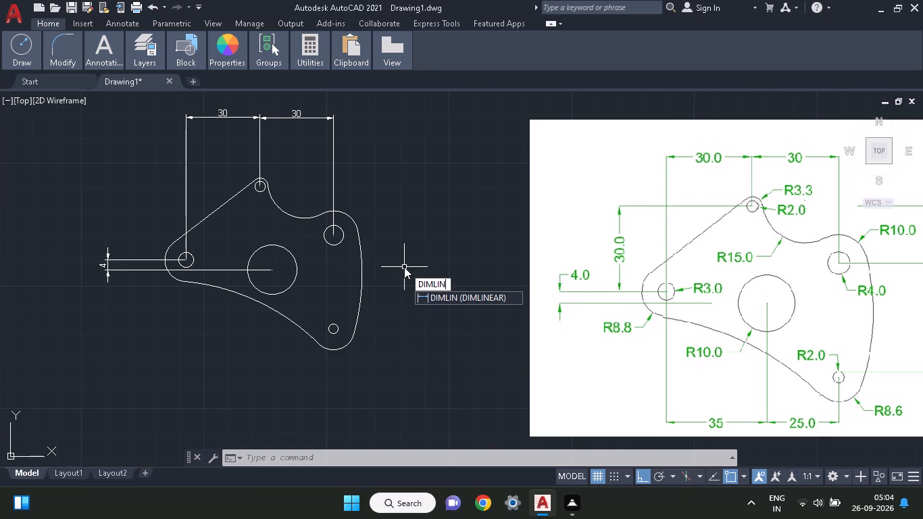
pyautogui.press('e')
pyautogui.write('ar')
pyautogui.press('space')
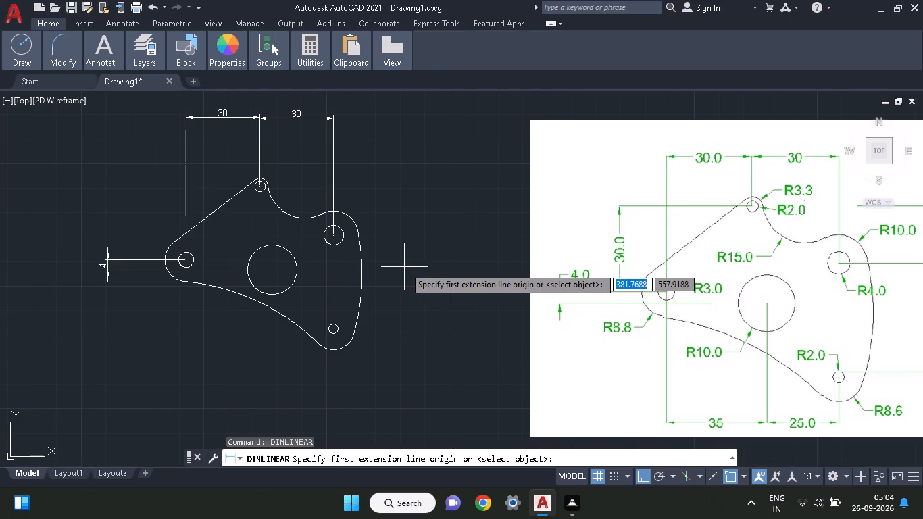
pyautogui.click(332, 329)
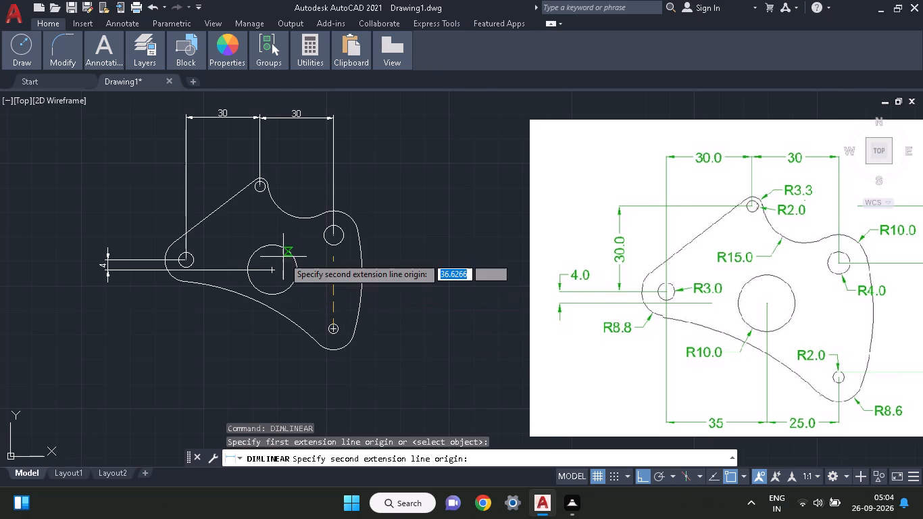
pyautogui.click(274, 271)
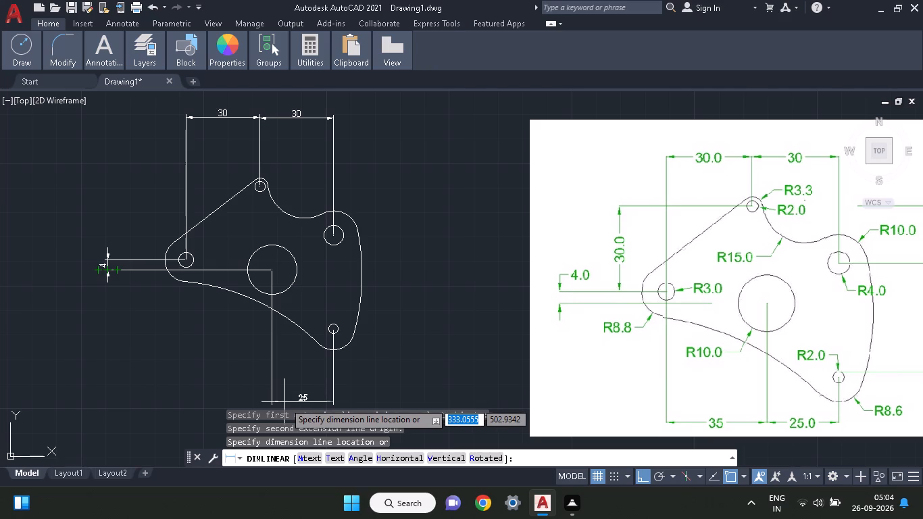
pyautogui.click(284, 402)
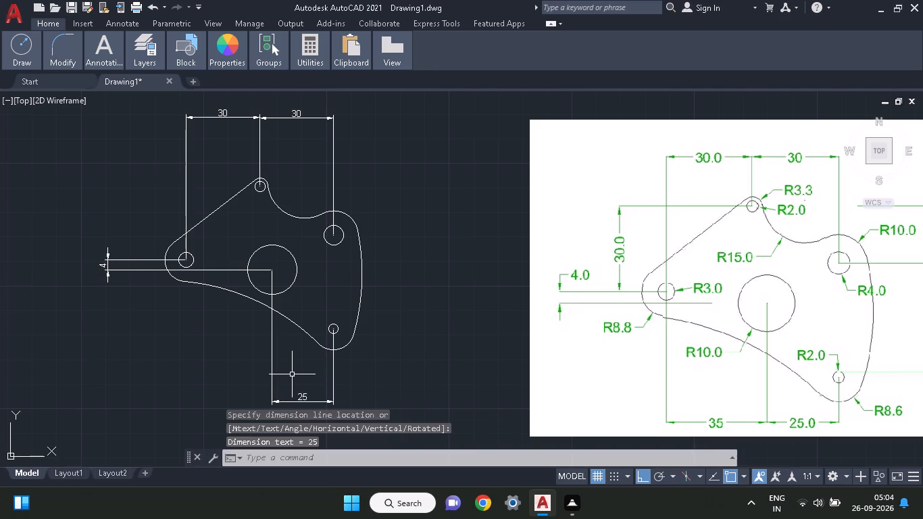
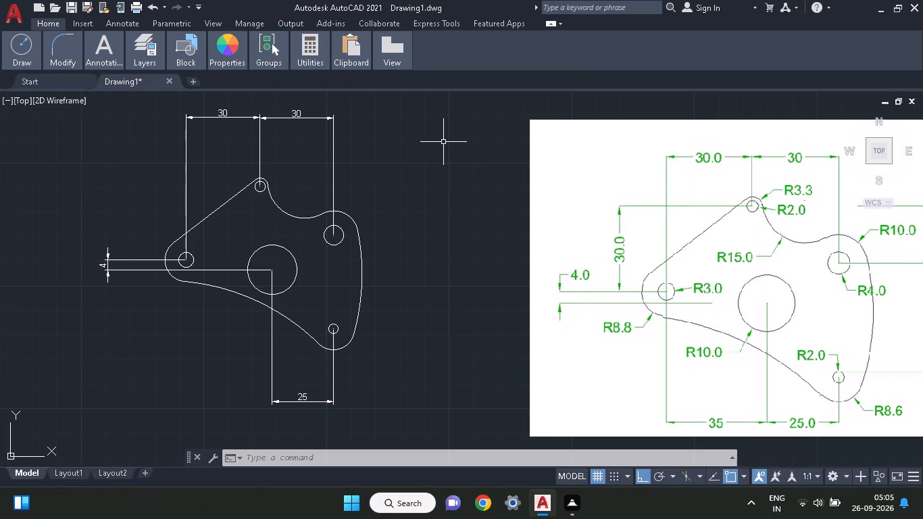
# Draw a vertical line about 59 units long from the R3.0 hole's centre down to the level of the 25 dimension line.
pyautogui.press('l')
pyautogui.press('i')
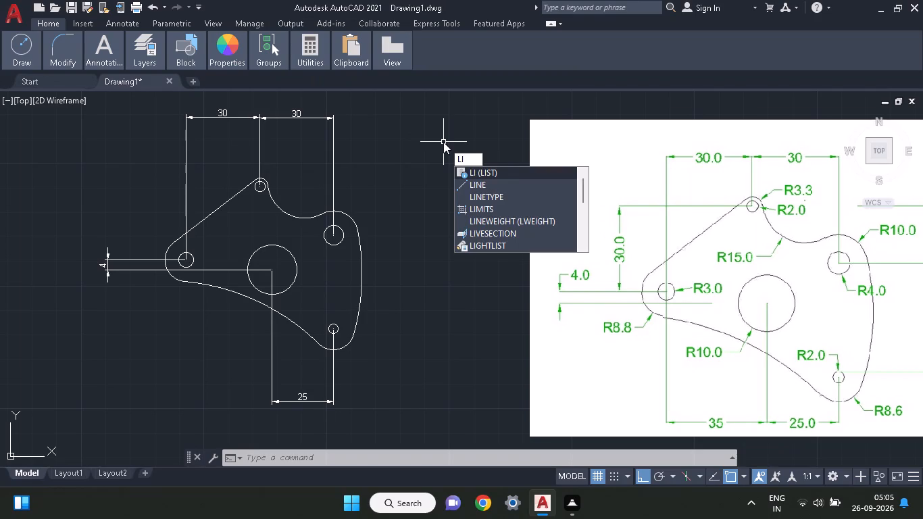
pyautogui.press('m')
pyautogui.press('BackSpace')
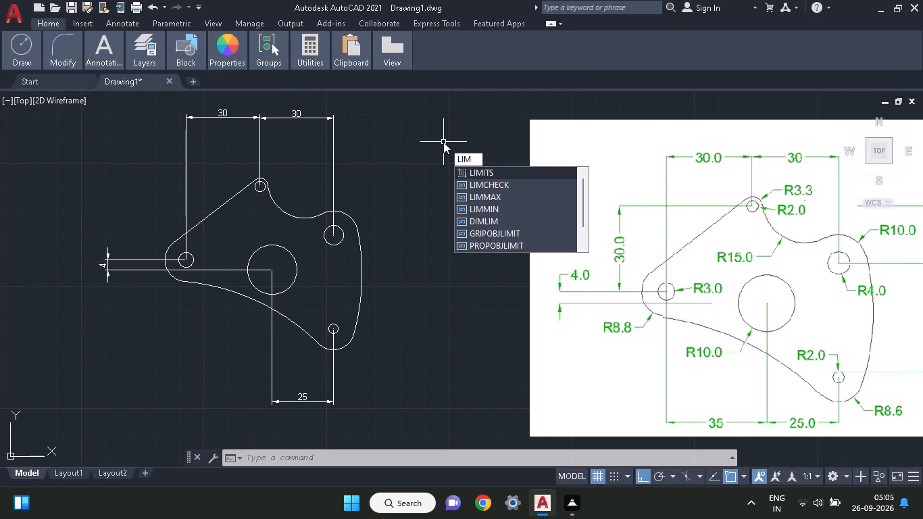
pyautogui.press('=')
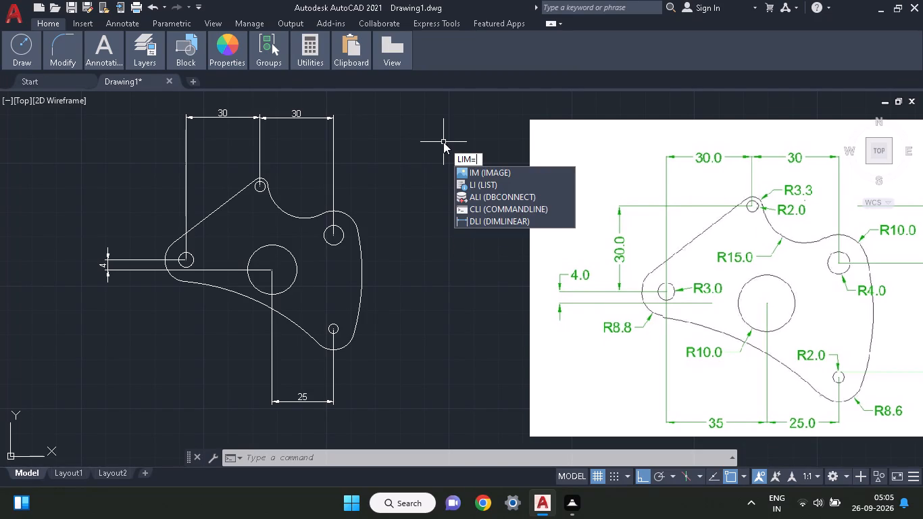
pyautogui.press('BackSpace')
pyautogui.press('BackSpace')
pyautogui.press('n')
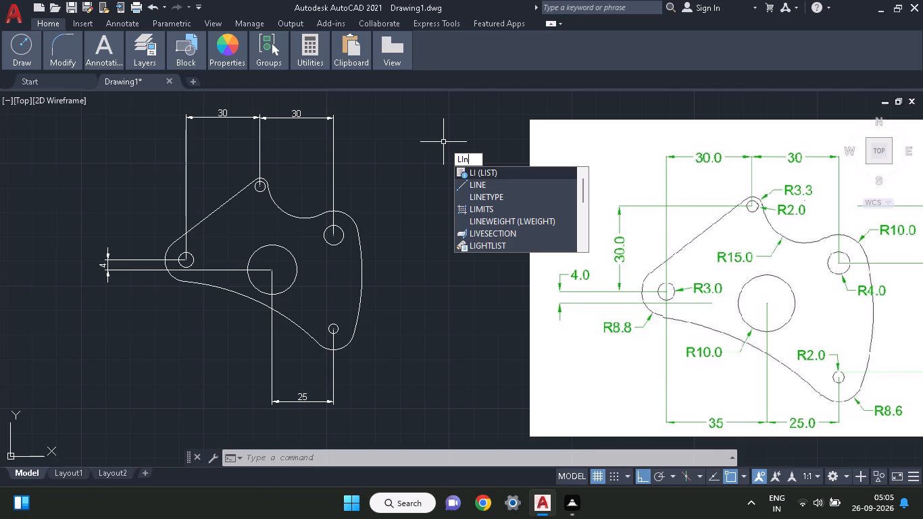
pyautogui.write('e')
pyautogui.press('space')
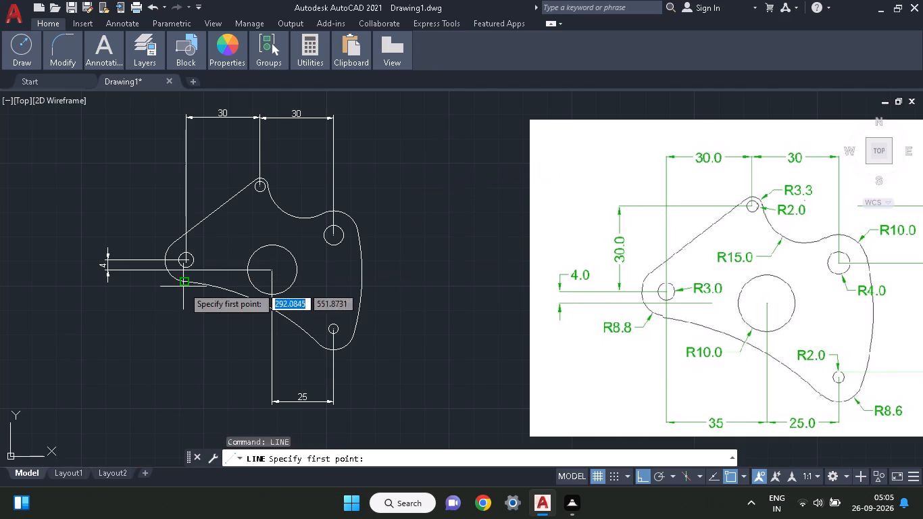
pyautogui.click(188, 262)
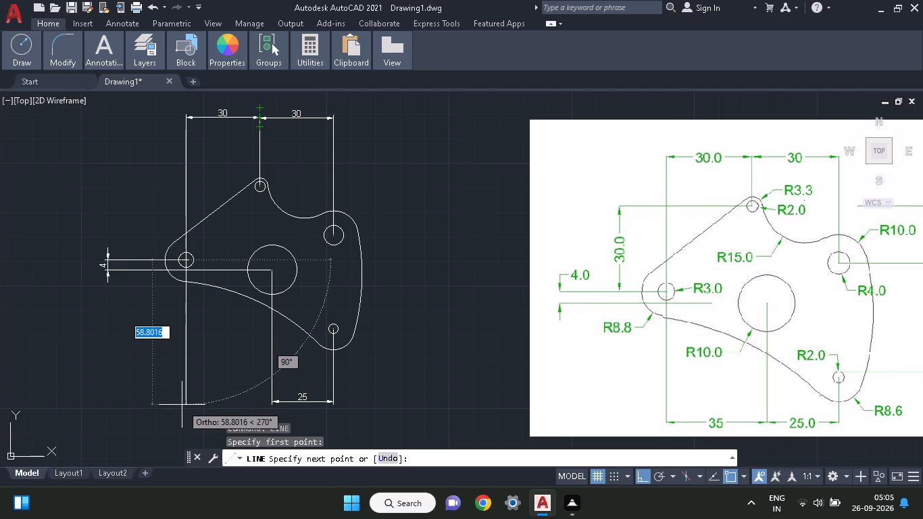
pyautogui.click(182, 405)
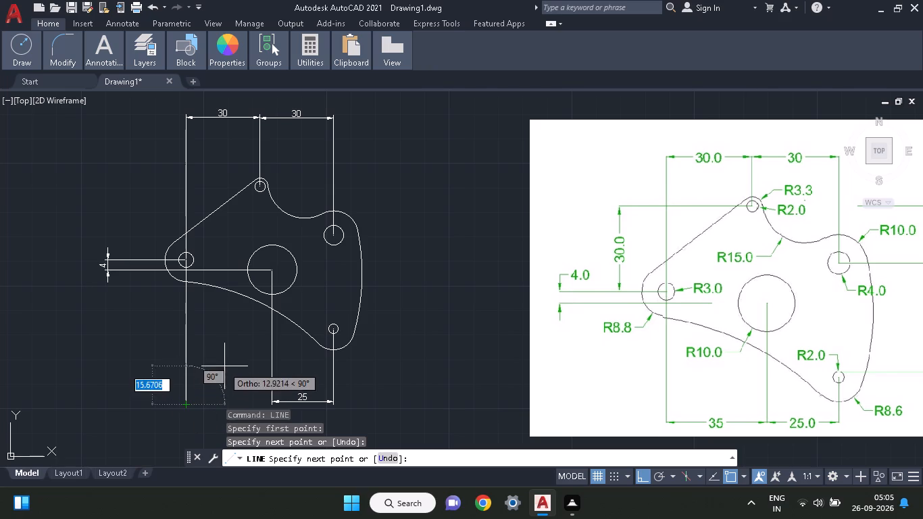
pyautogui.press('Escape')
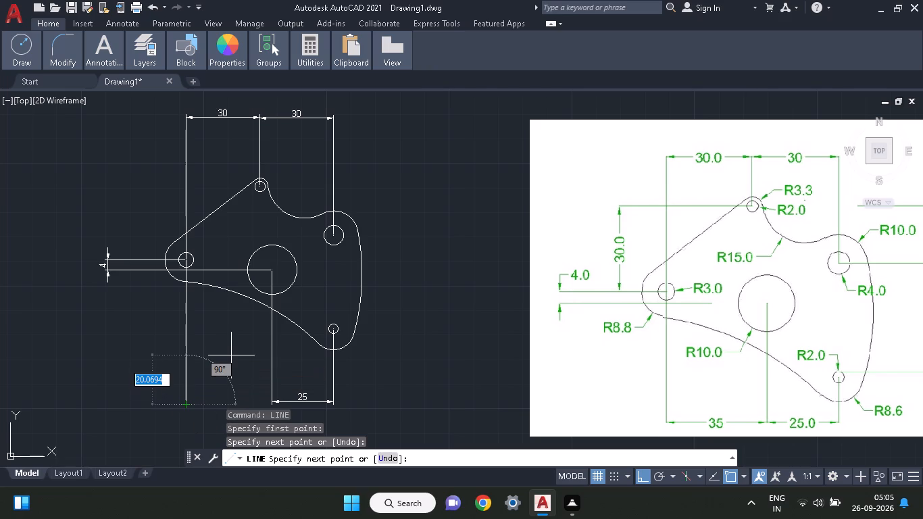
# Draw a vertical line from the central R10.0 circle's centre down to the near end of the 25 dimension line.
pyautogui.write('li')
pyautogui.press('n')
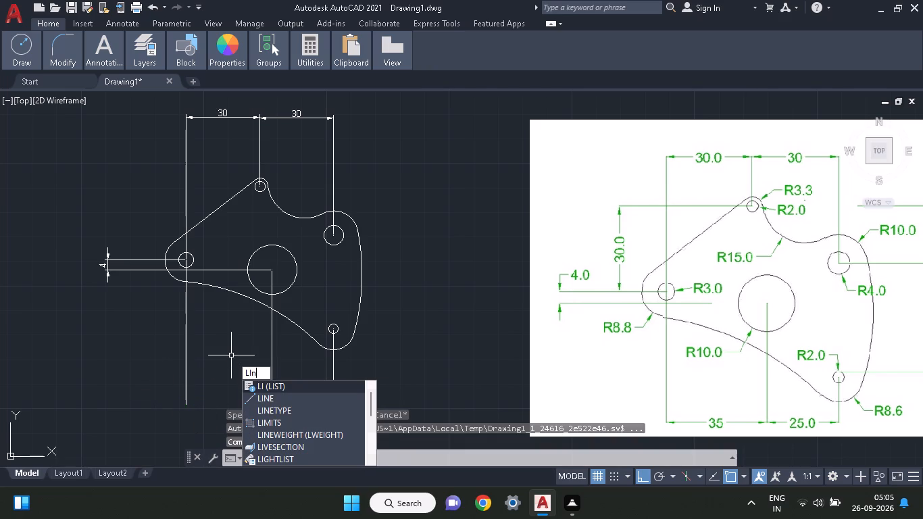
pyautogui.write('e')
pyautogui.press('space')
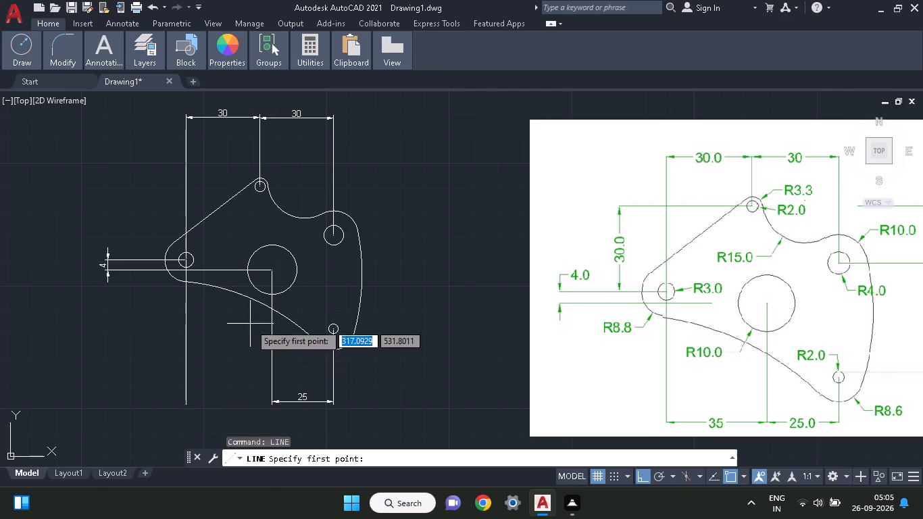
pyautogui.click(270, 272)
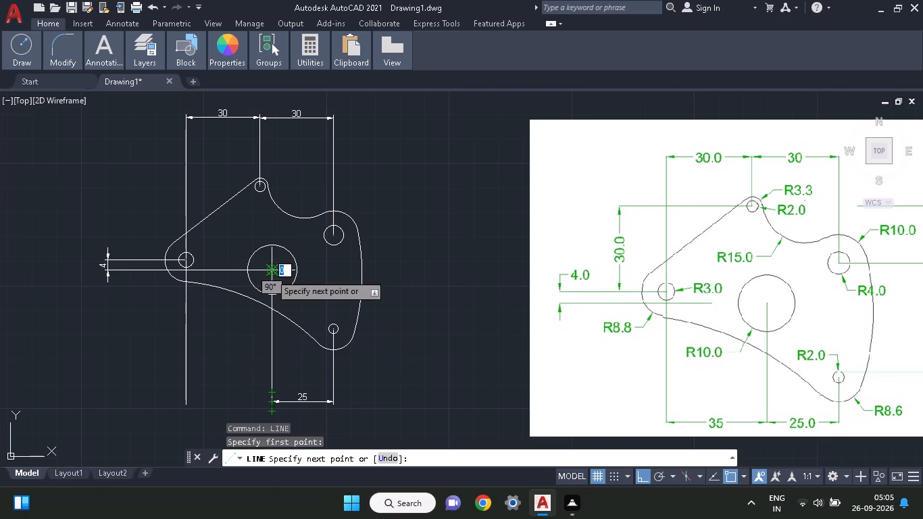
pyautogui.click(266, 407)
pyautogui.press('Escape')
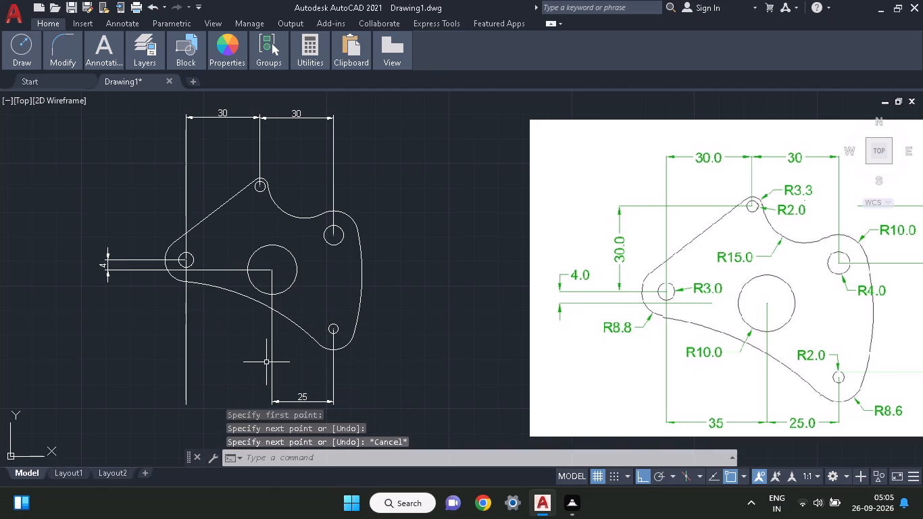
# Draw a 32-unit horizontal line leftward, starting 1 unit left of the 25 dimension's left end, using a tracking point.
pyautogui.moveTo(273, 360); pyautogui.dragTo(307, 341, button='middle')
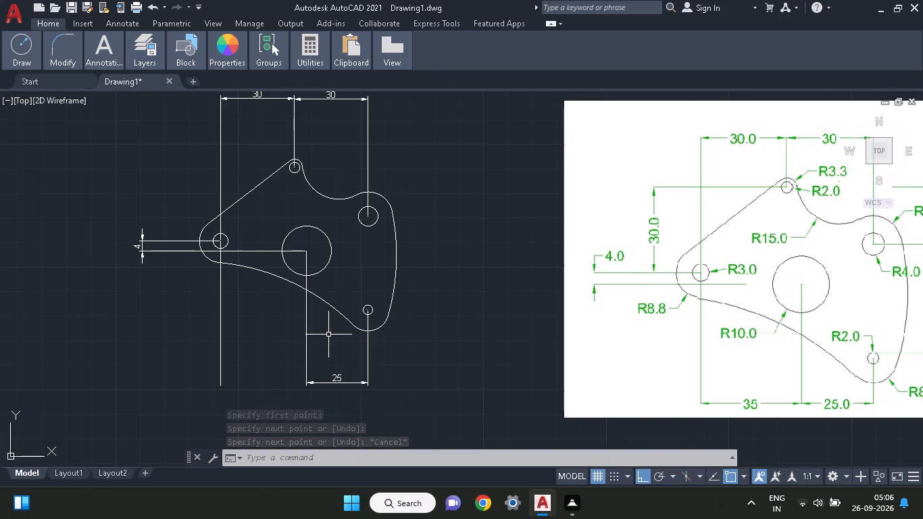
pyautogui.write('li')
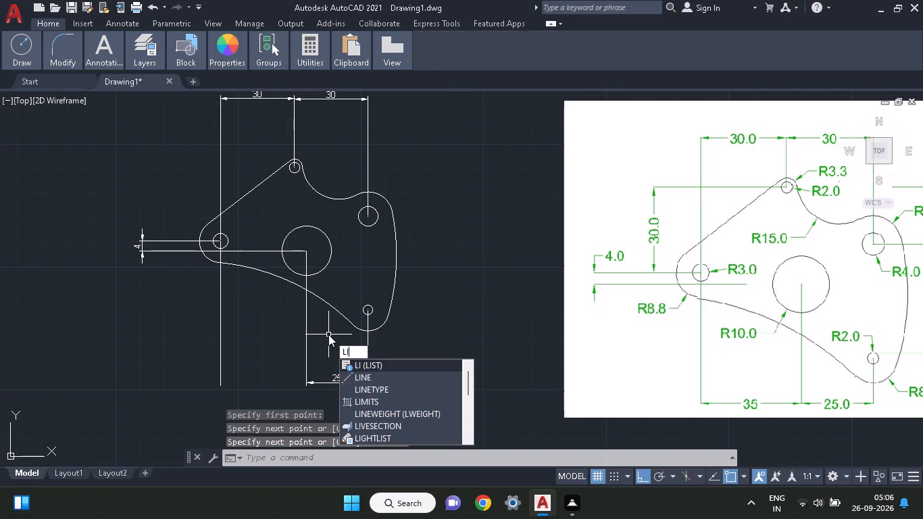
pyautogui.press('n')
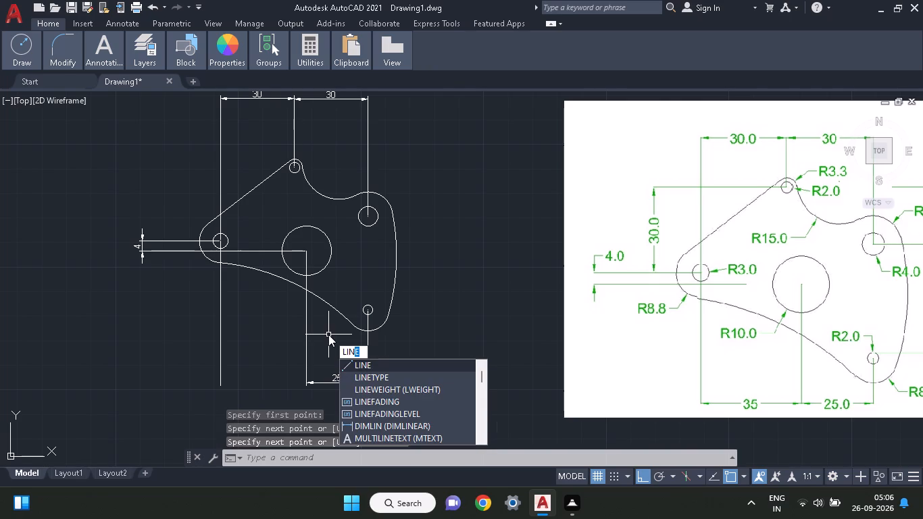
pyautogui.press('e')
pyautogui.press('space')
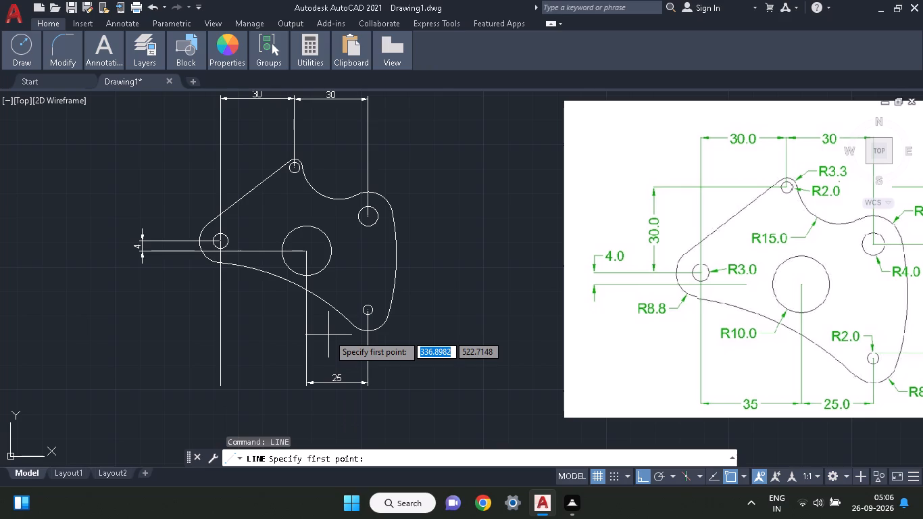
pyautogui.press('t')
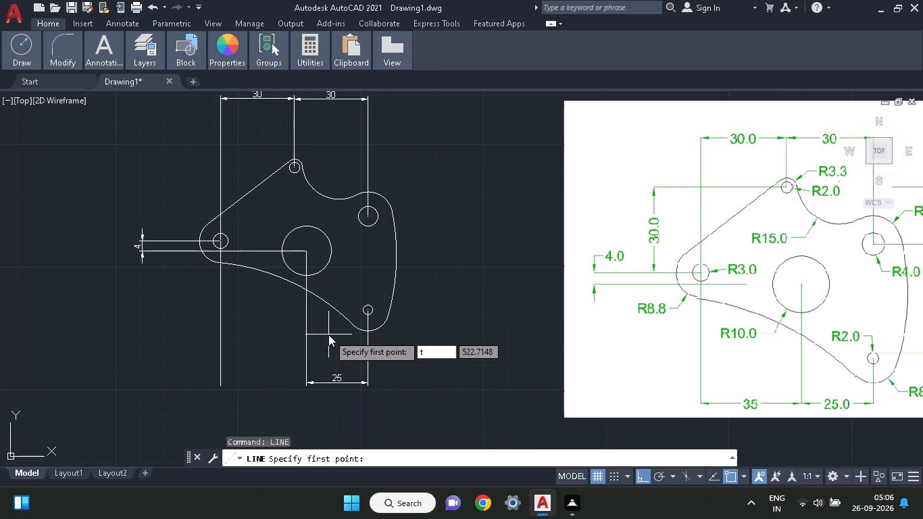
pyautogui.write('k')
pyautogui.press('space')
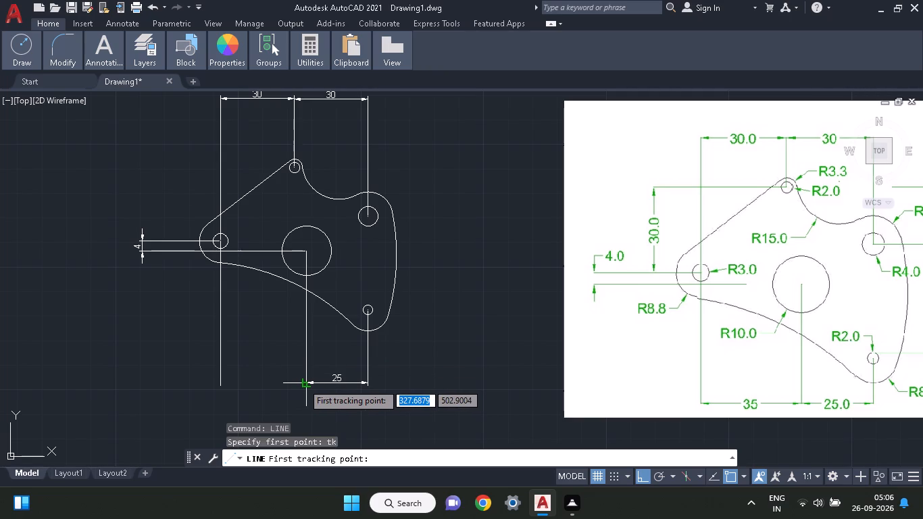
pyautogui.click(303, 383)
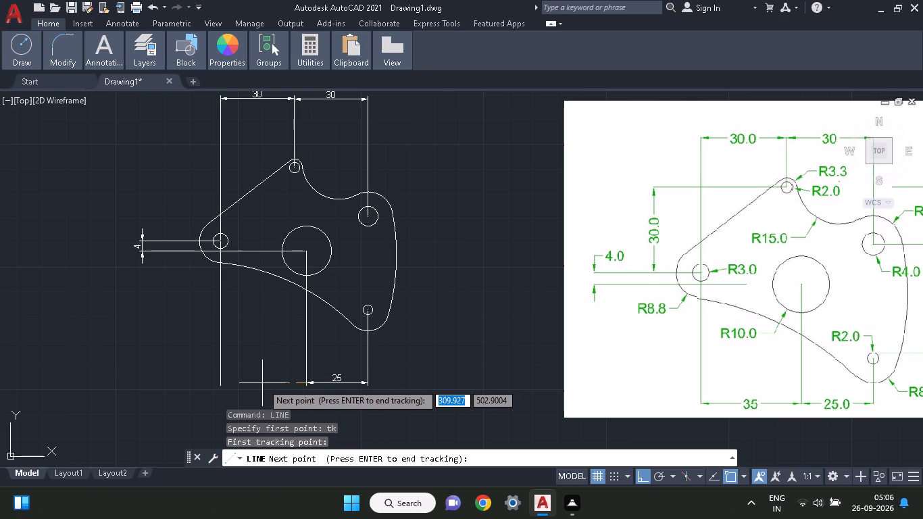
pyautogui.press('1')
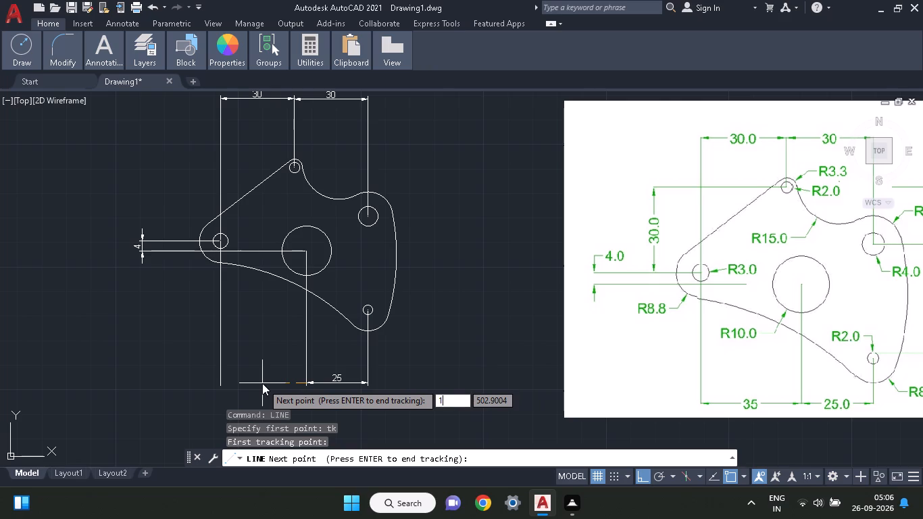
pyautogui.press('Return')
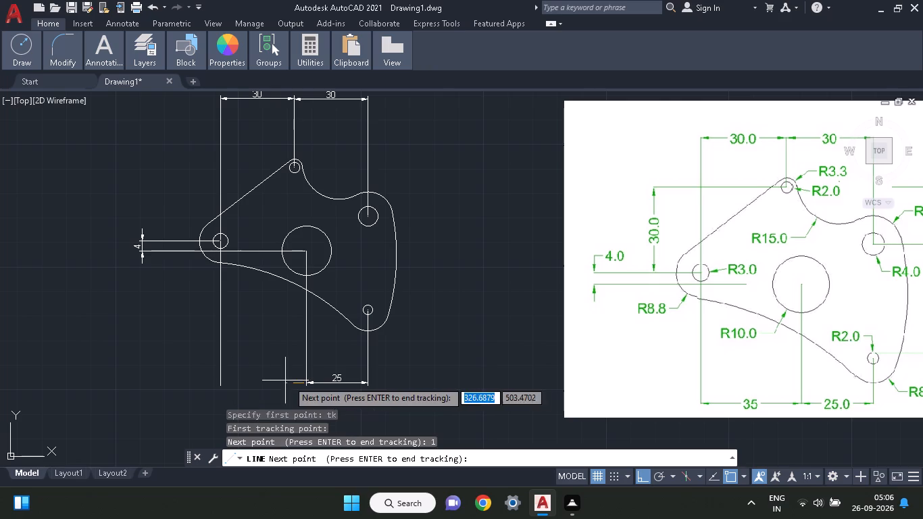
pyautogui.press('Return')
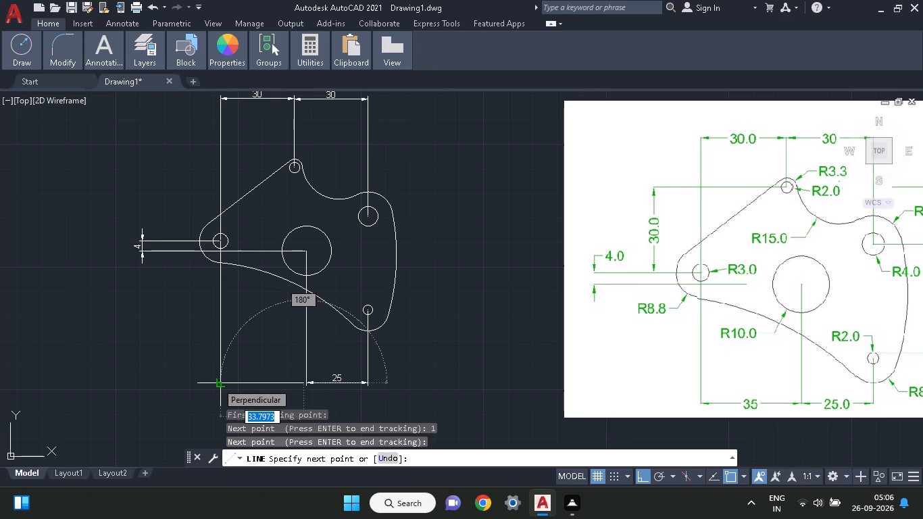
pyautogui.write('32')
pyautogui.press('Return')
pyautogui.press('Return')
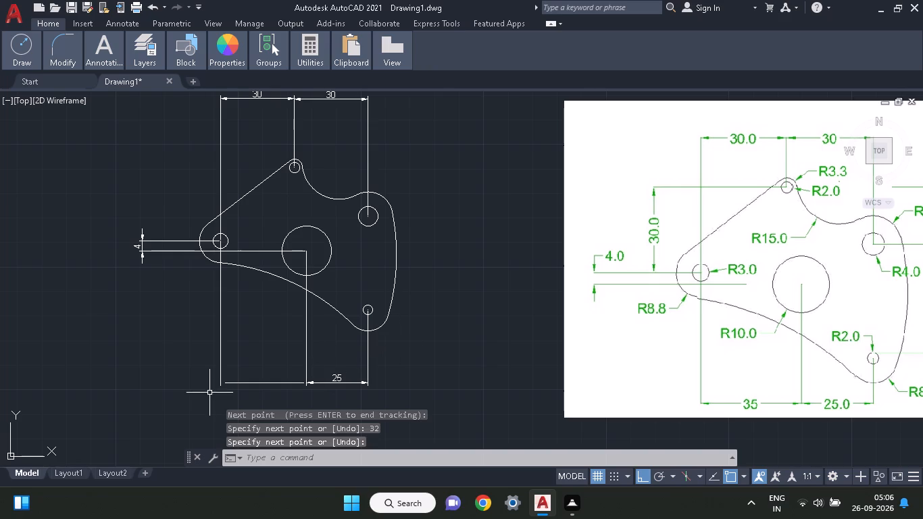
# Draw a three-sided polygon inscribed in a circle of radius about 1.4, below the horizontal line and pointing right.
pyautogui.keyDown('ctrl'); pyautogui.scroll(2, 282, 373); pyautogui.keyUp('ctrl')
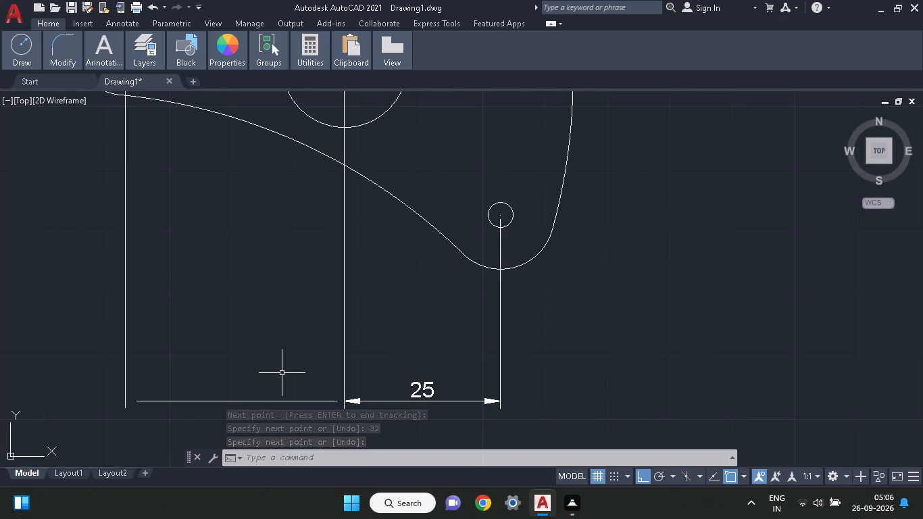
pyautogui.keyDown('ctrl'); pyautogui.scroll(1, 282, 373); pyautogui.keyUp('ctrl')
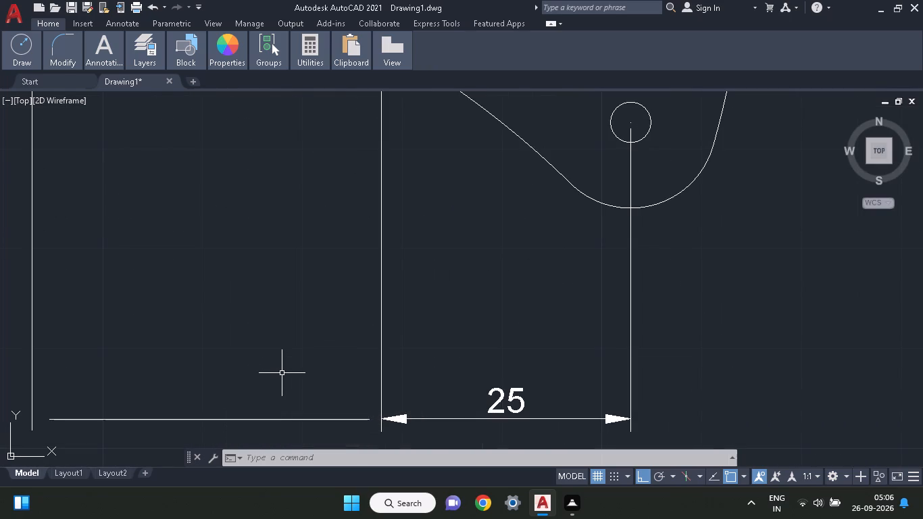
pyautogui.moveTo(292, 386); pyautogui.dragTo(350, 243, button='middle')
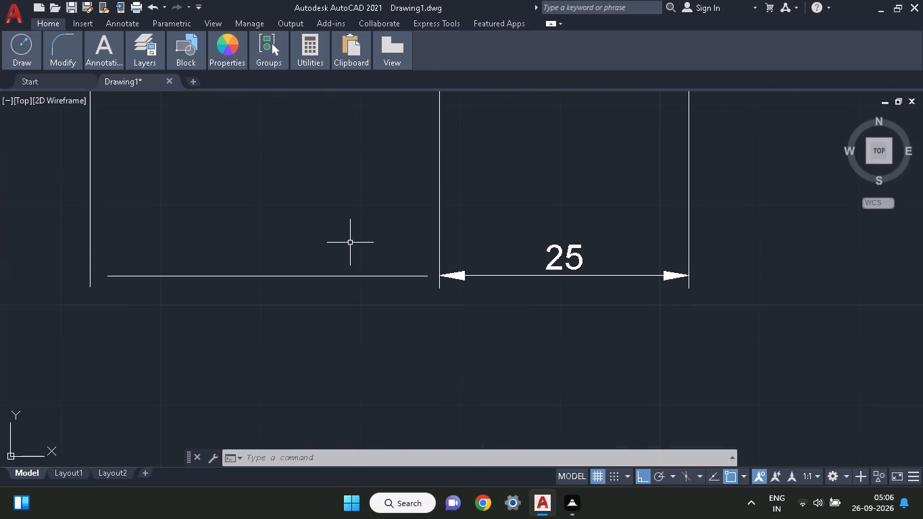
pyautogui.write('pol')
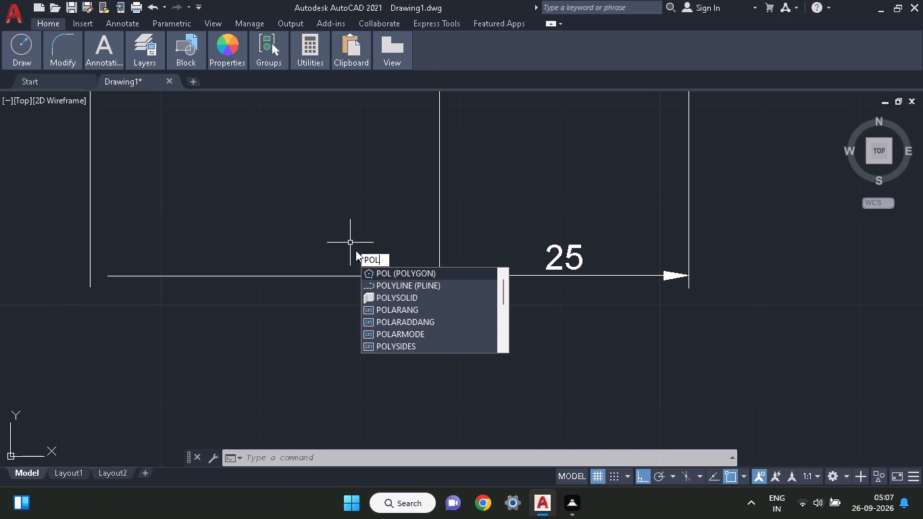
pyautogui.click(393, 274)
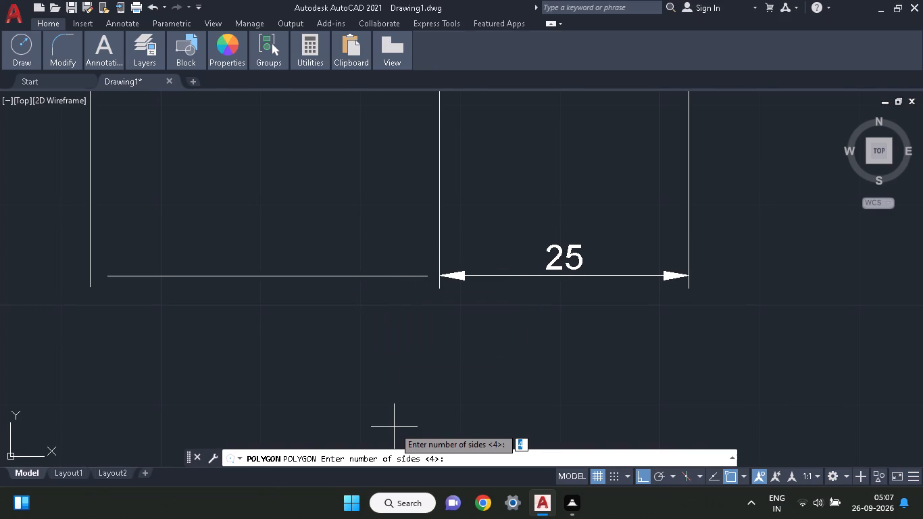
pyautogui.click(394, 397)
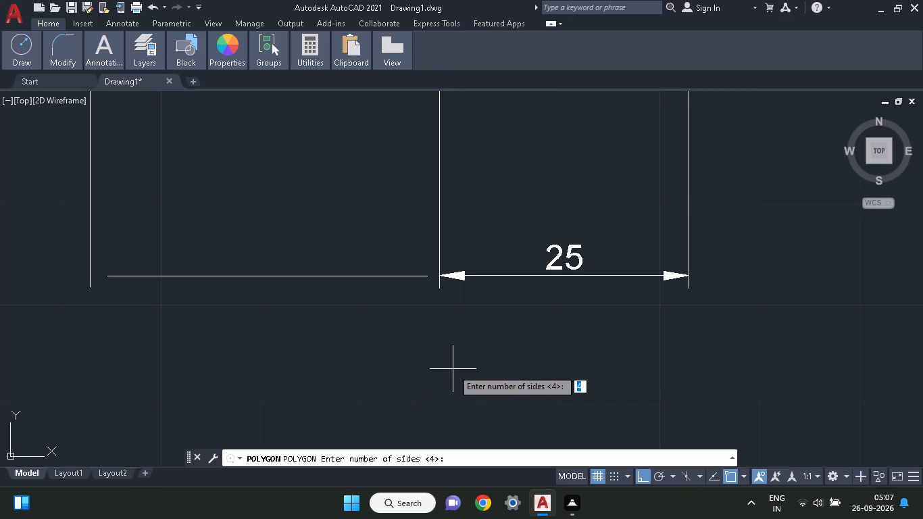
pyautogui.write('3')
pyautogui.press('space')
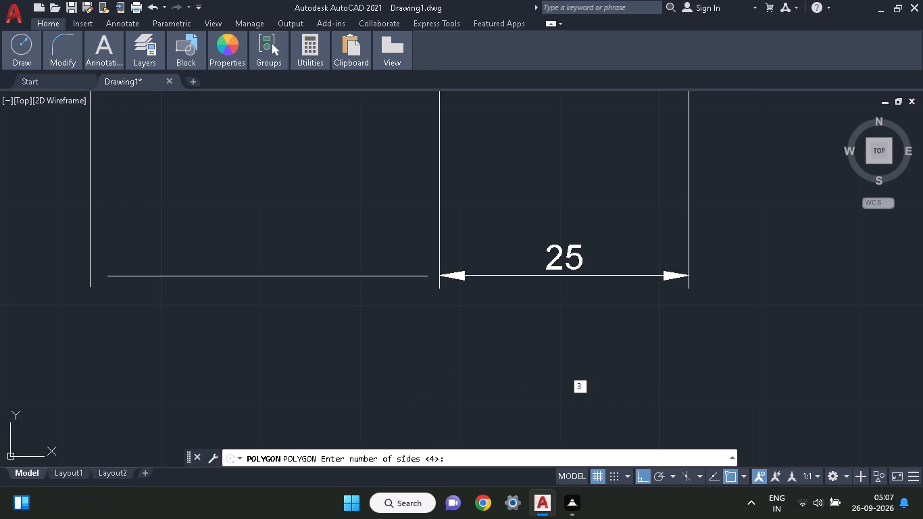
pyautogui.click(400, 363)
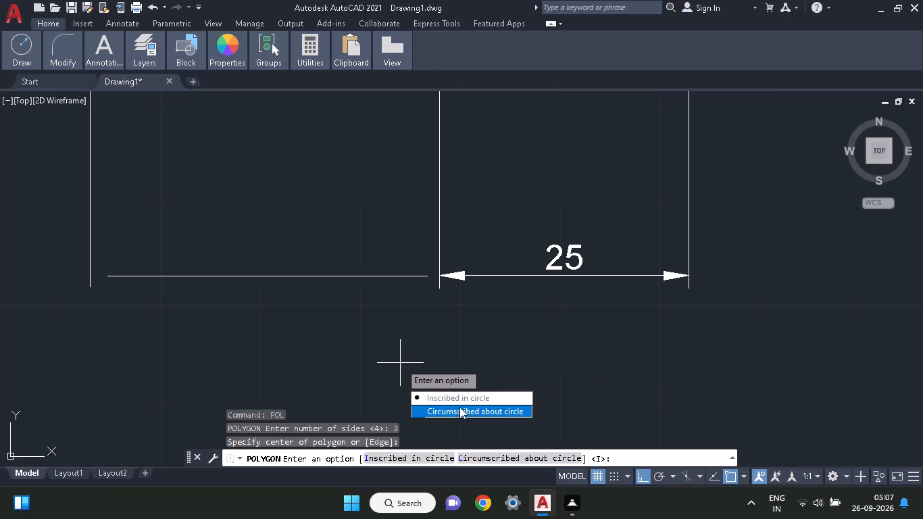
pyautogui.moveTo(464, 395); pyautogui.dragTo(400, 363)
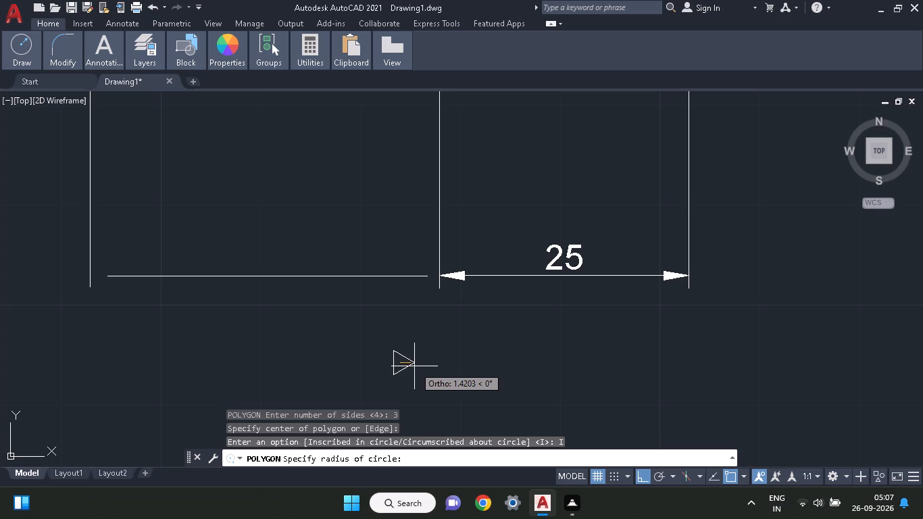
pyautogui.click(414, 366)
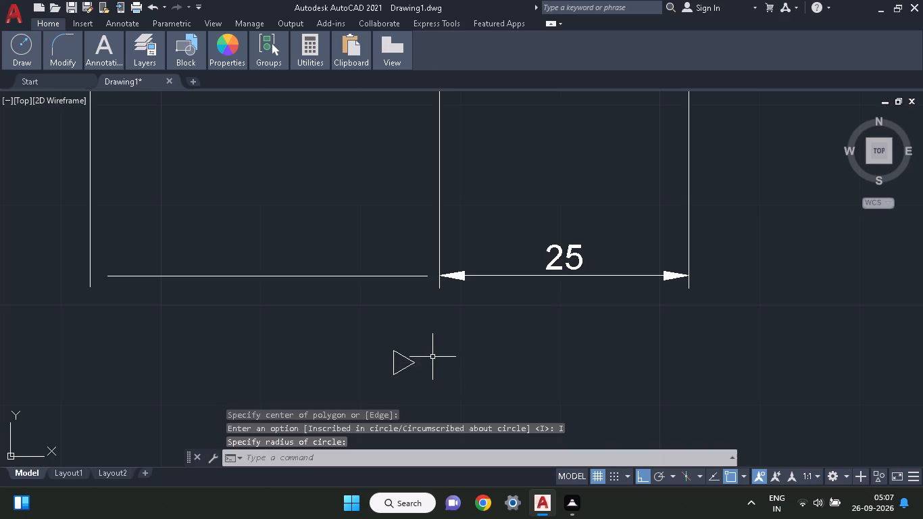
# Move the triangle by its tip onto the 25 dimension's left end, where the horizontal line's arrowhead belongs.
pyautogui.click(406, 369)
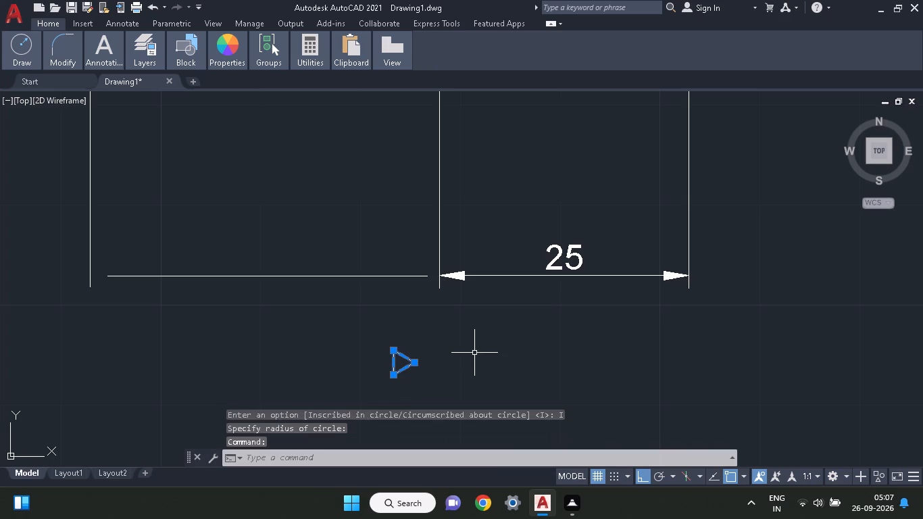
pyautogui.write('mo')
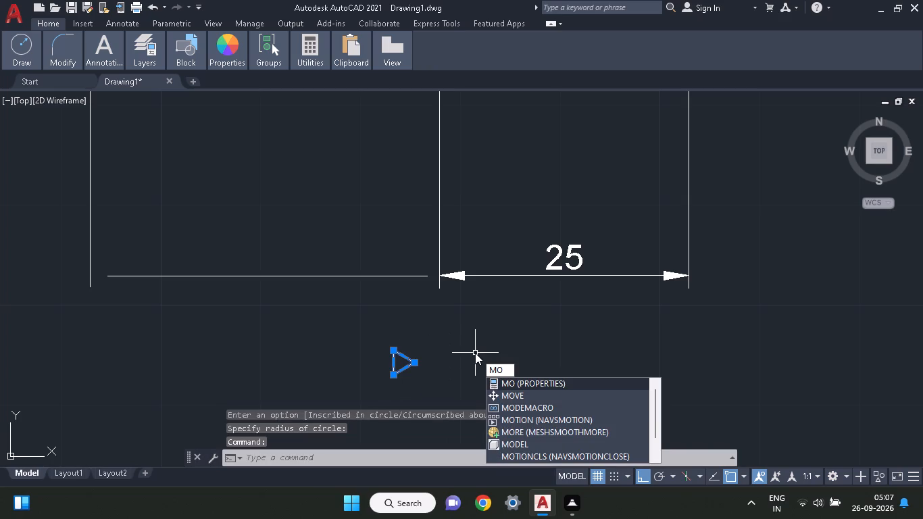
pyautogui.press('v')
pyautogui.write('e')
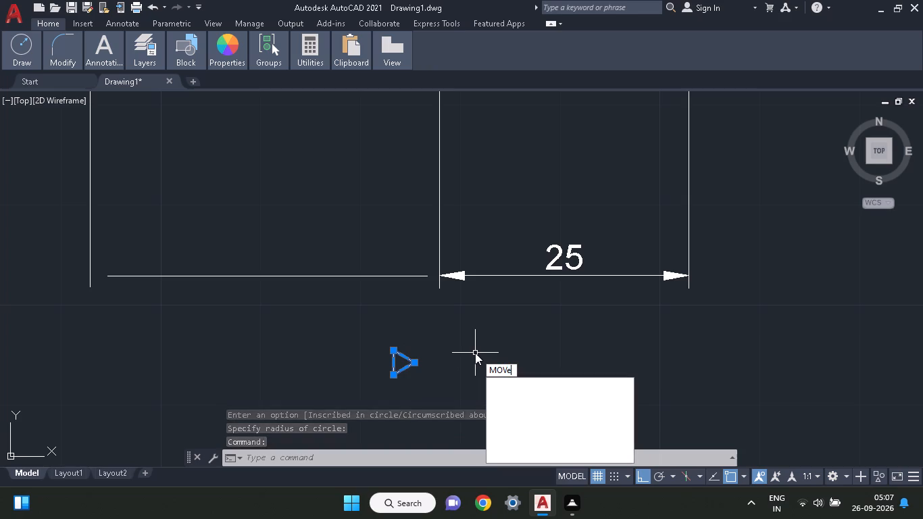
pyautogui.press('space')
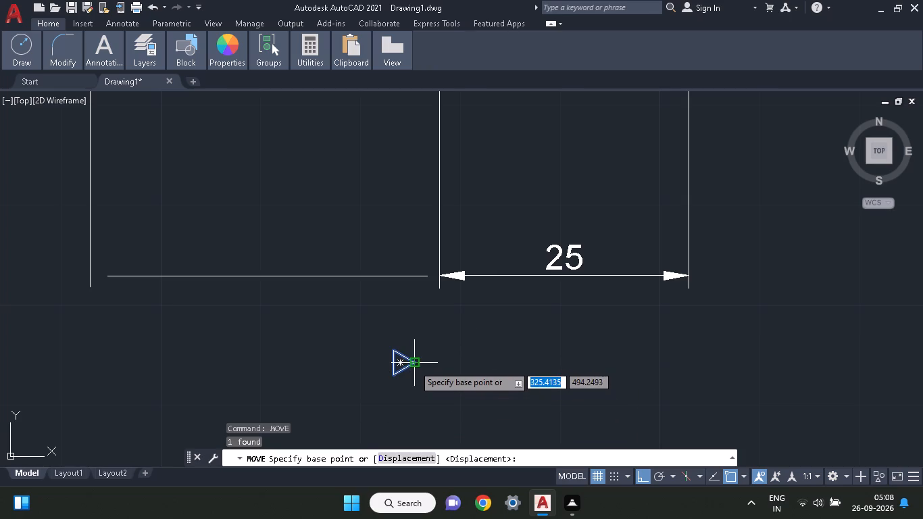
pyautogui.click(414, 365)
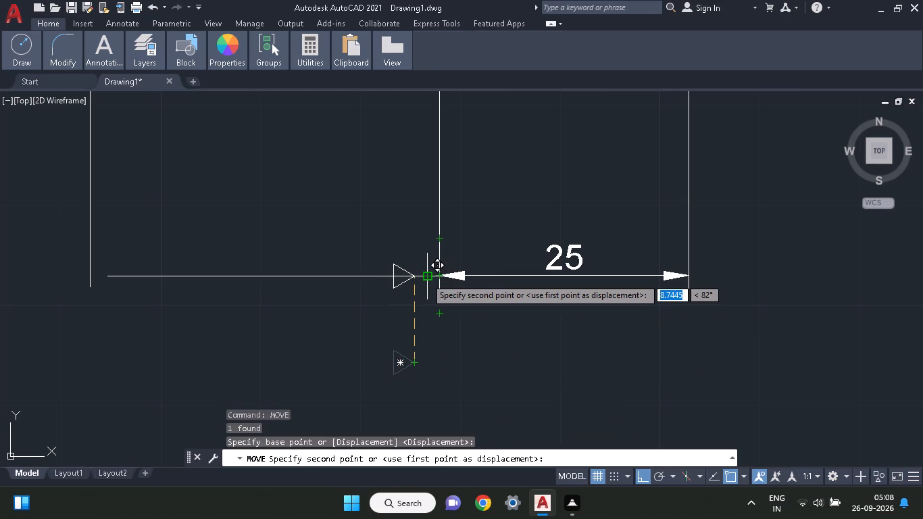
pyautogui.click(440, 278)
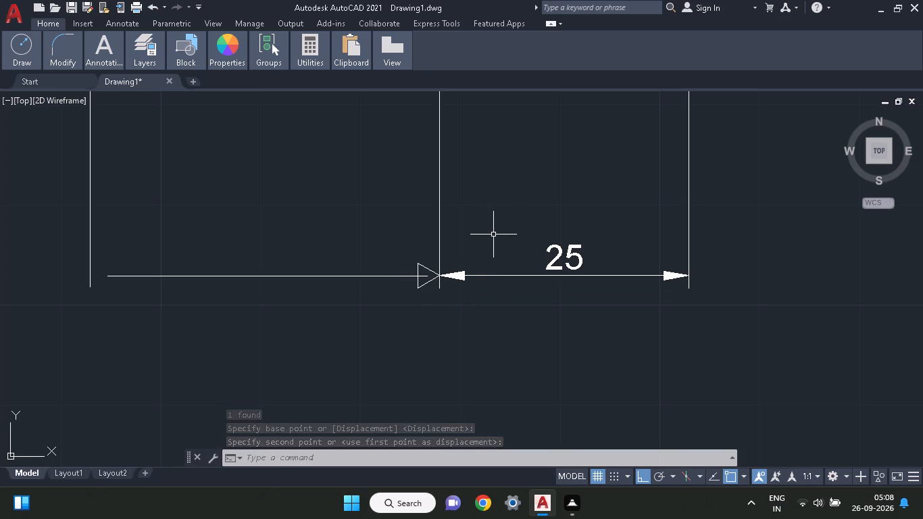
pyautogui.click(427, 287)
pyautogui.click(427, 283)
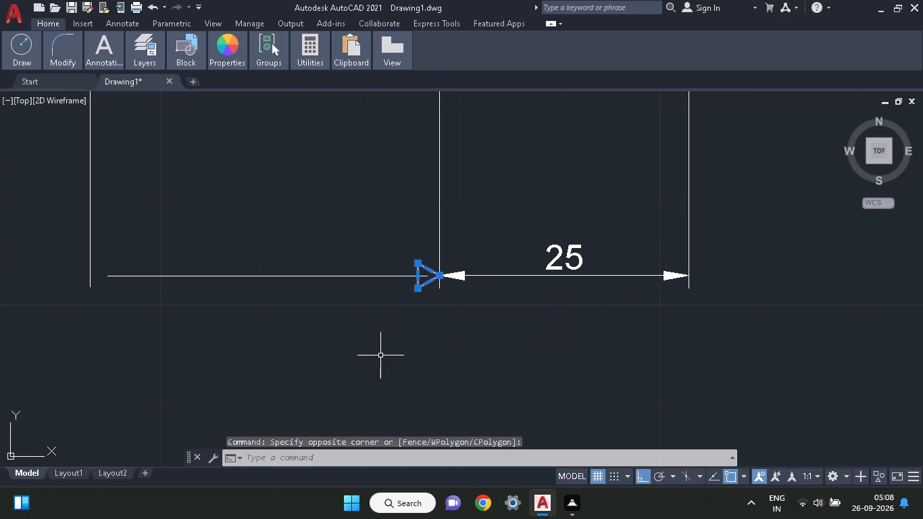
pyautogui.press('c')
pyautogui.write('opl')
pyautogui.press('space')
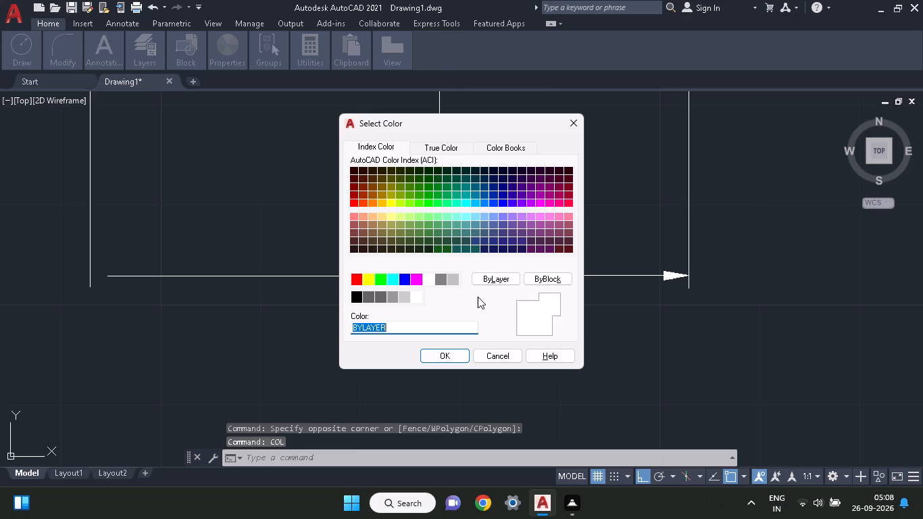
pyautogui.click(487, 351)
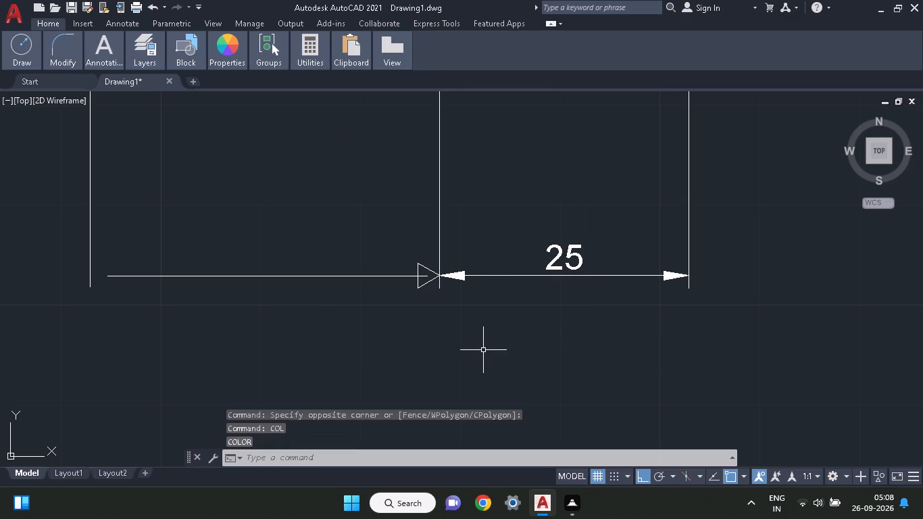
# Copy the arrowhead triangle from its tip to an empty spot straight below the horizontal line.
pyautogui.write('cop')
pyautogui.write('y')
pyautogui.press('space')
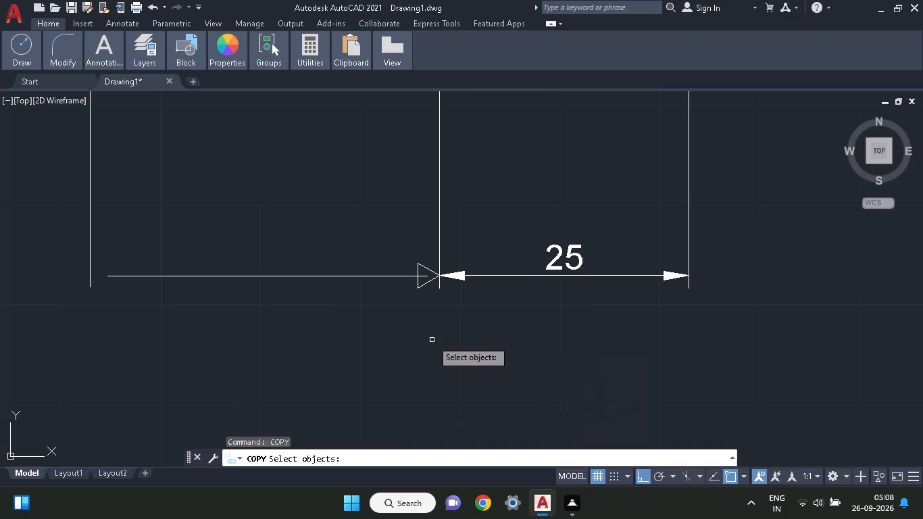
pyautogui.click(424, 283)
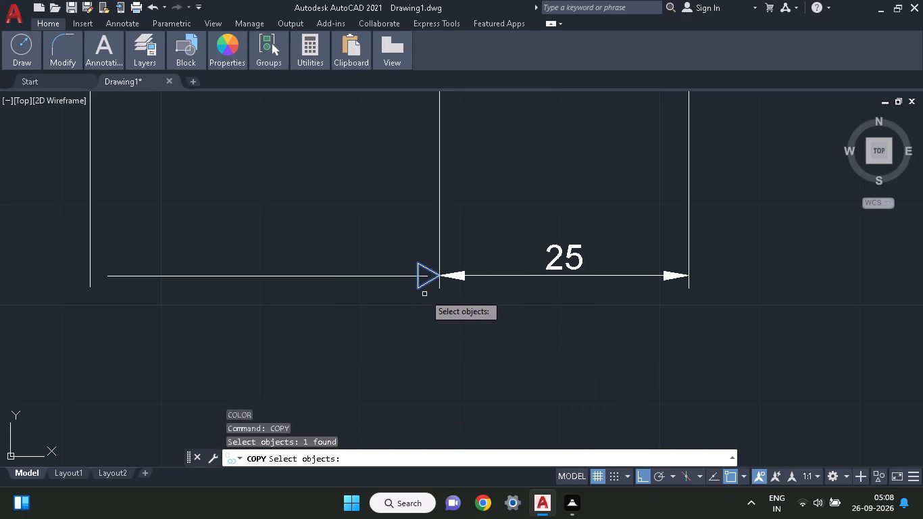
pyautogui.press('space')
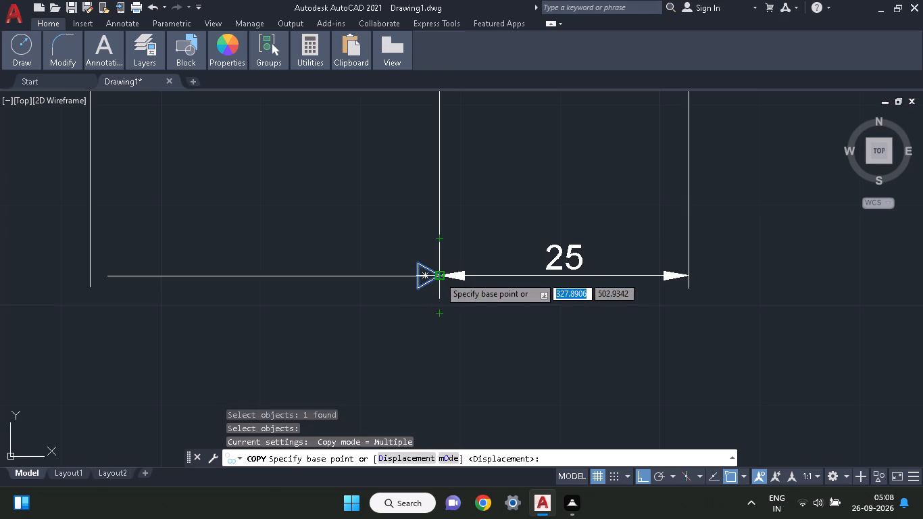
pyautogui.doubleClick(439, 276)
pyautogui.click(422, 380)
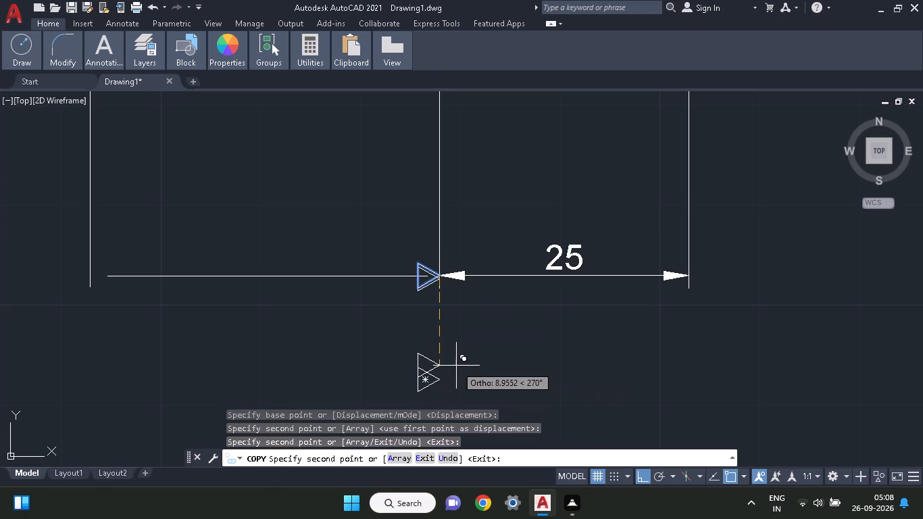
pyautogui.press('Escape')
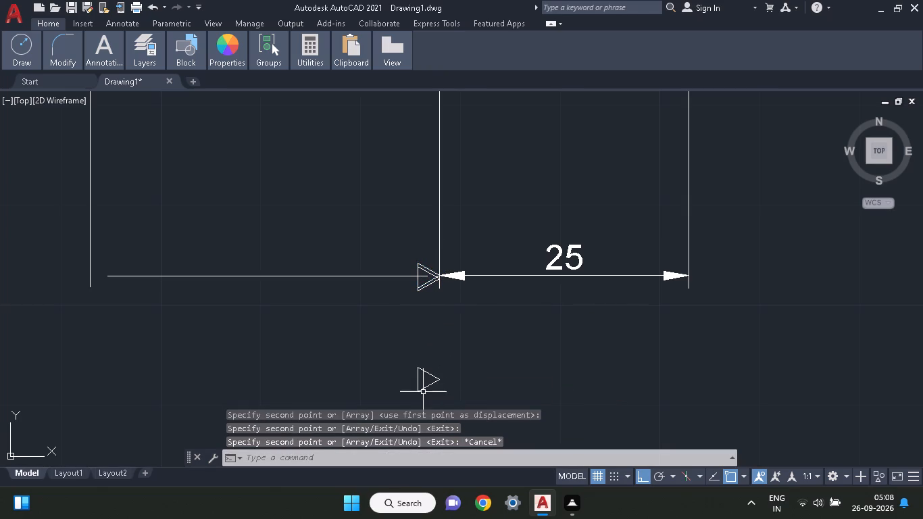
# Rotate the lower triangle copy 180° about its tip so that it points left.
pyautogui.click(423, 390)
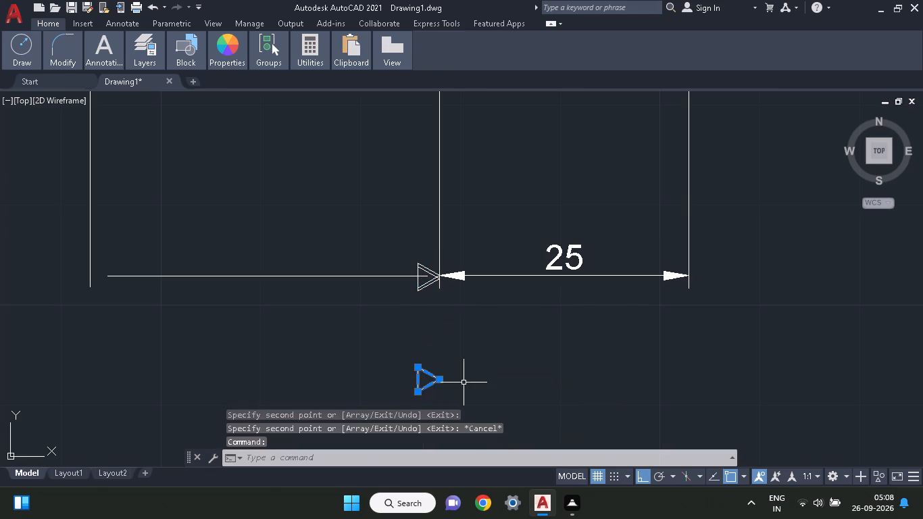
pyautogui.press('r')
pyautogui.press('o')
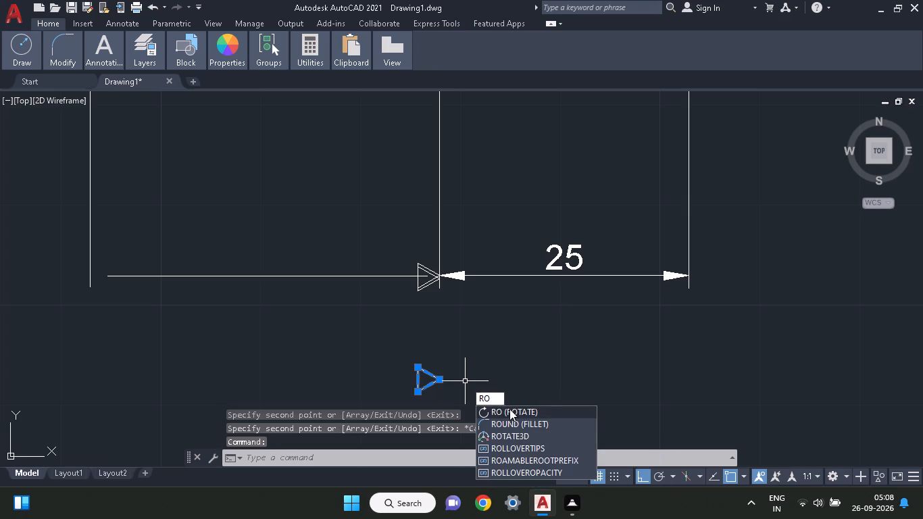
pyautogui.click(509, 411)
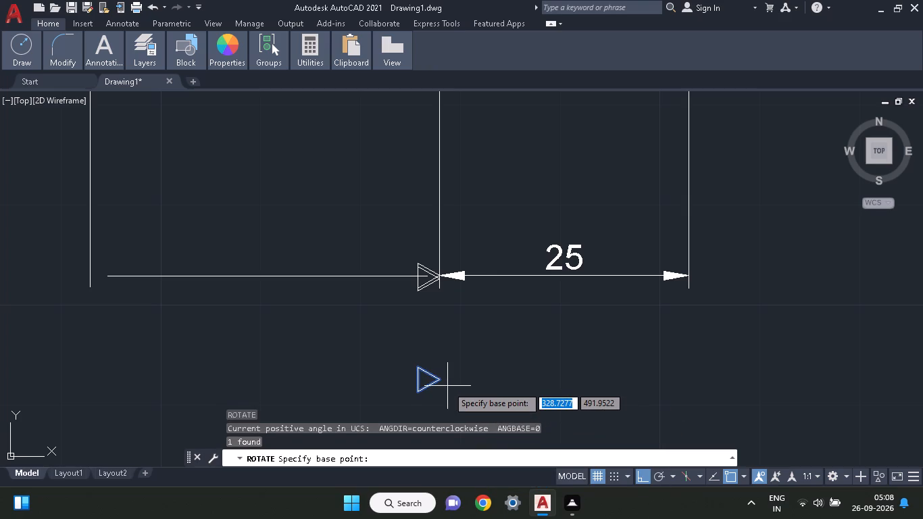
pyautogui.click(440, 383)
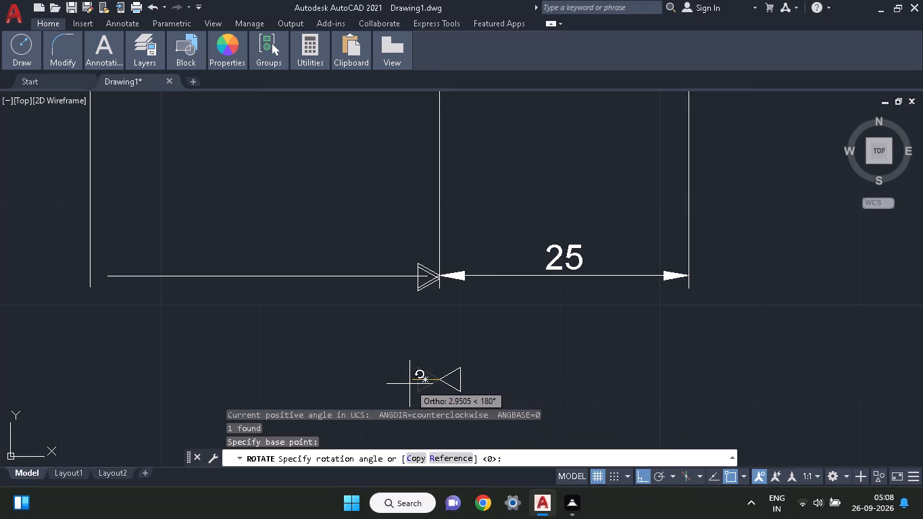
pyautogui.click(409, 384)
# Copy the left-pointing triangle by its tip onto the left extension line, level with the horizontal line.
pyautogui.click(441, 380)
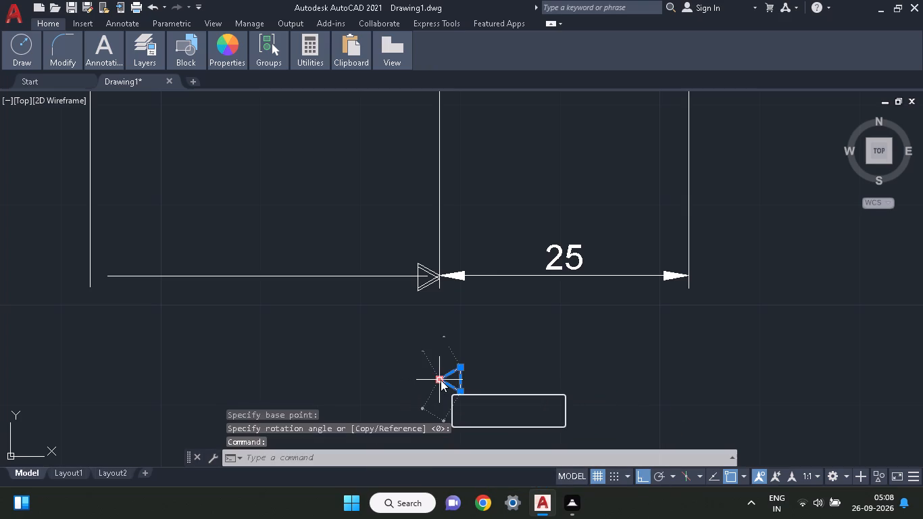
pyautogui.write('co')
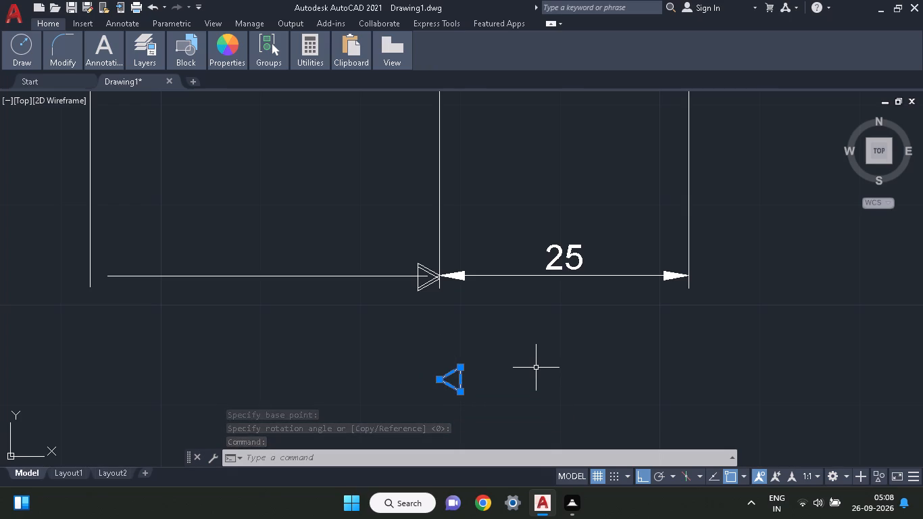
pyautogui.press('c')
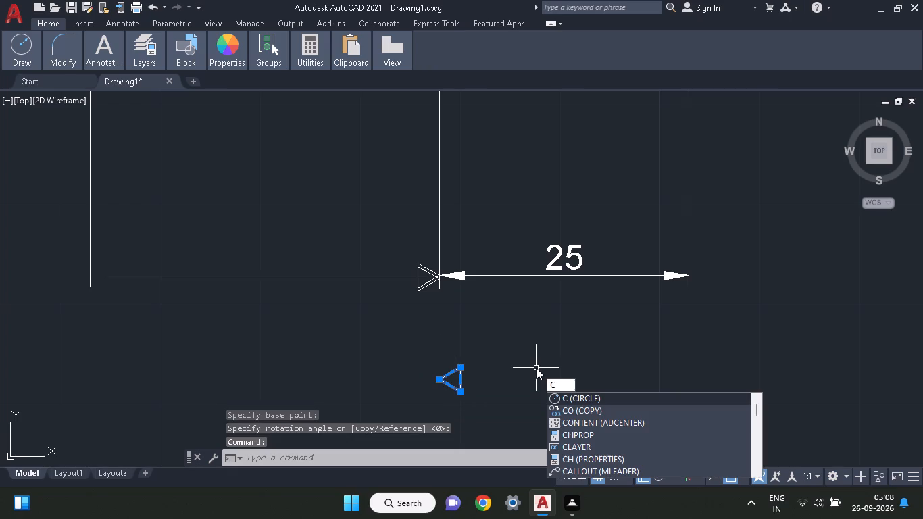
pyautogui.write('op')
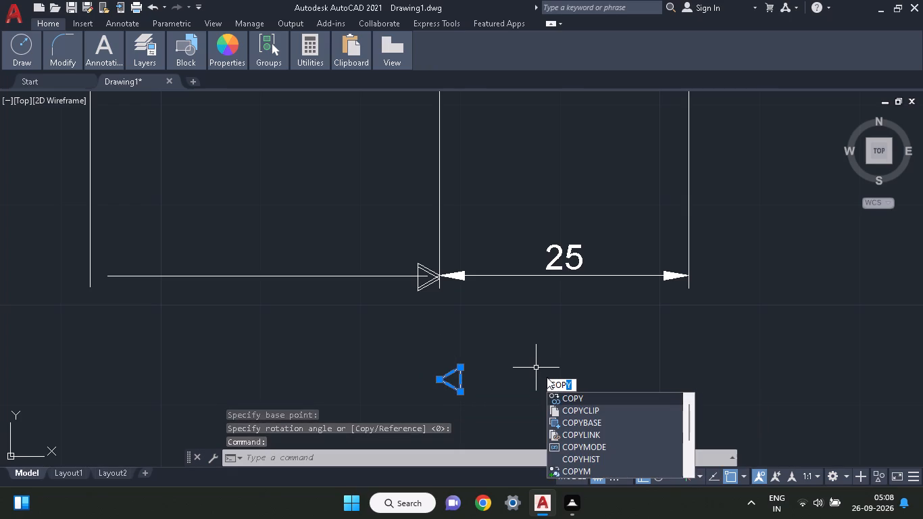
pyautogui.click(576, 392)
pyautogui.click(571, 399)
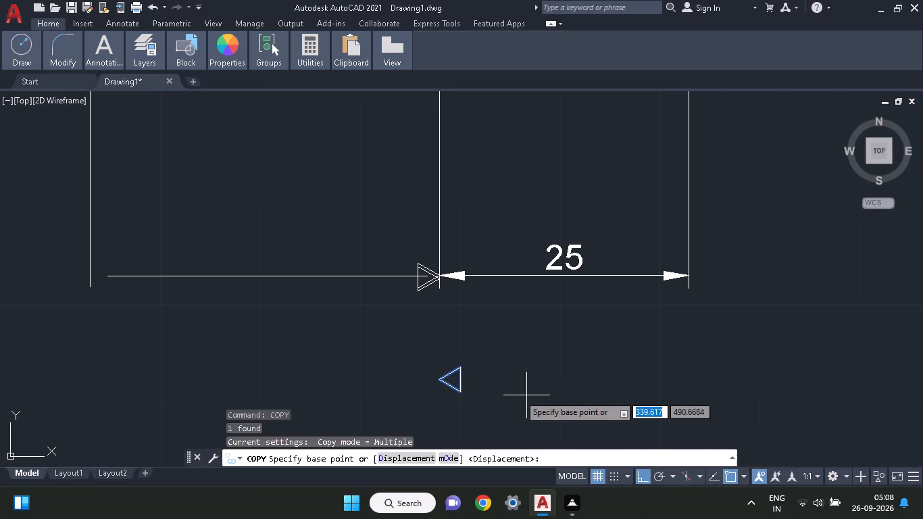
pyautogui.click(442, 381)
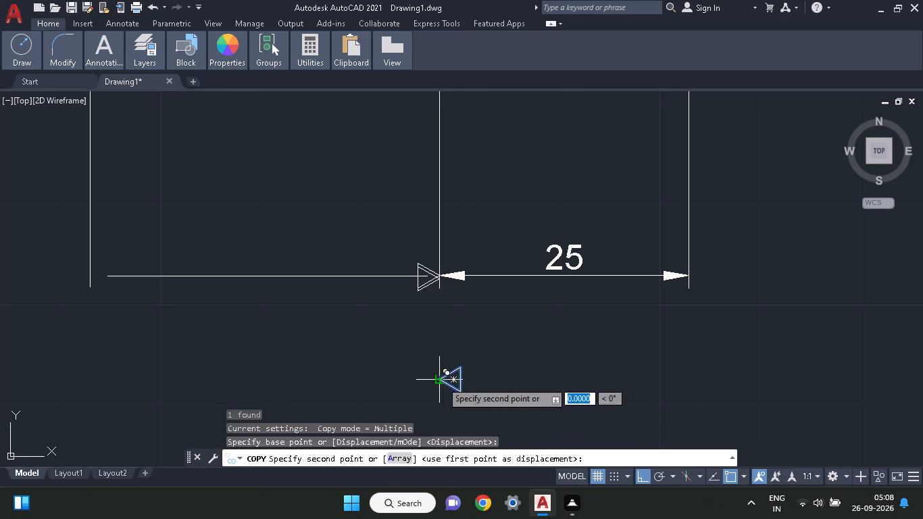
pyautogui.click(90, 276)
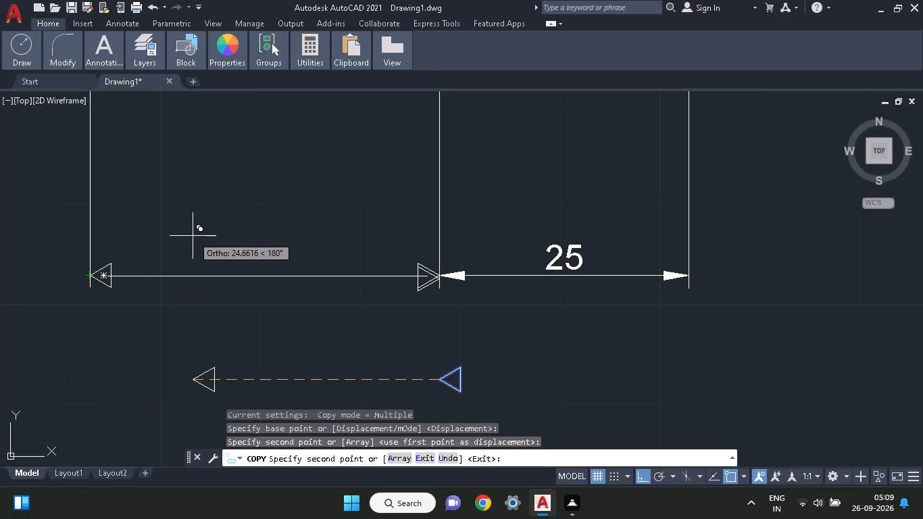
pyautogui.press('Escape')
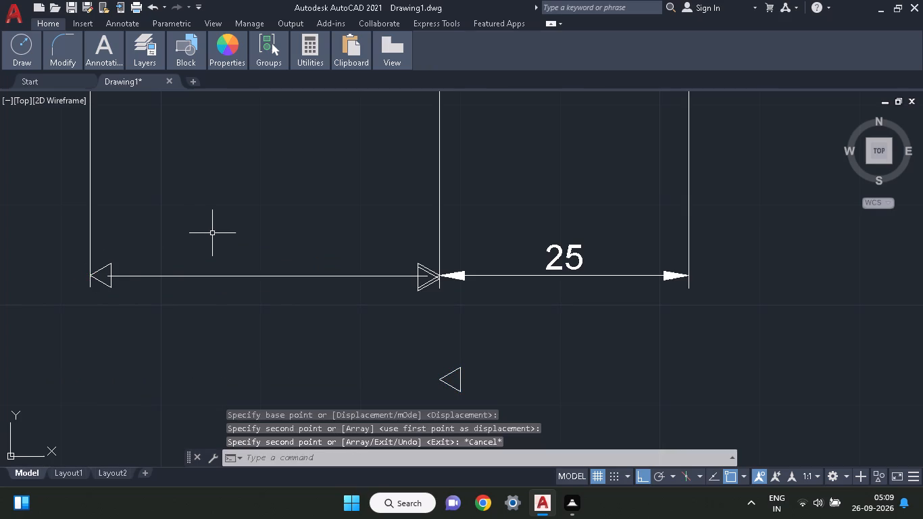
# Trim the horizontal line's ends inside both arrowhead triangles and the overlapping edges of the doubled right-hand triangle.
pyautogui.write('tr')
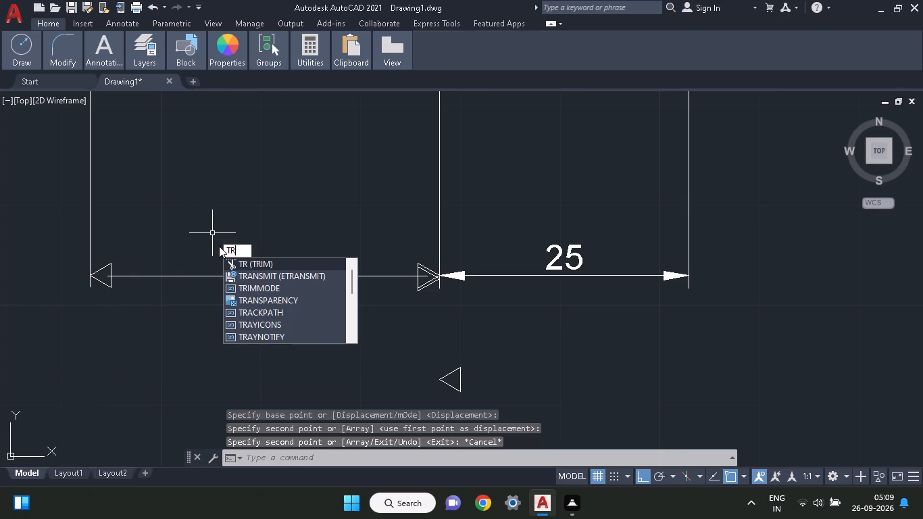
pyautogui.click(238, 265)
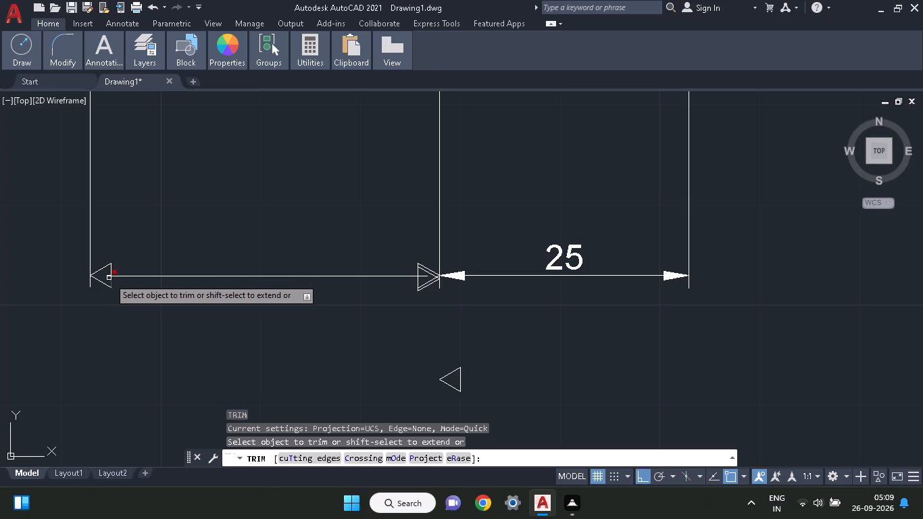
pyautogui.click(107, 274)
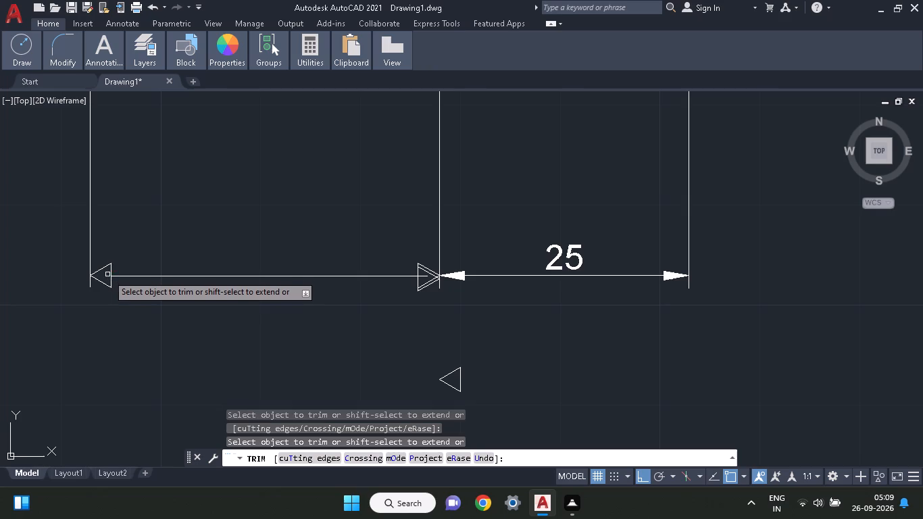
pyautogui.click(426, 280)
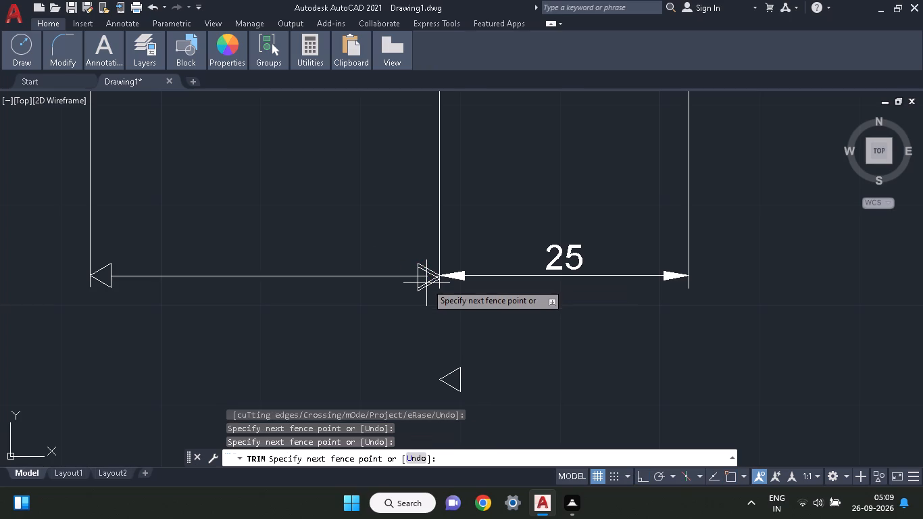
pyautogui.click(426, 283)
pyautogui.click(426, 281)
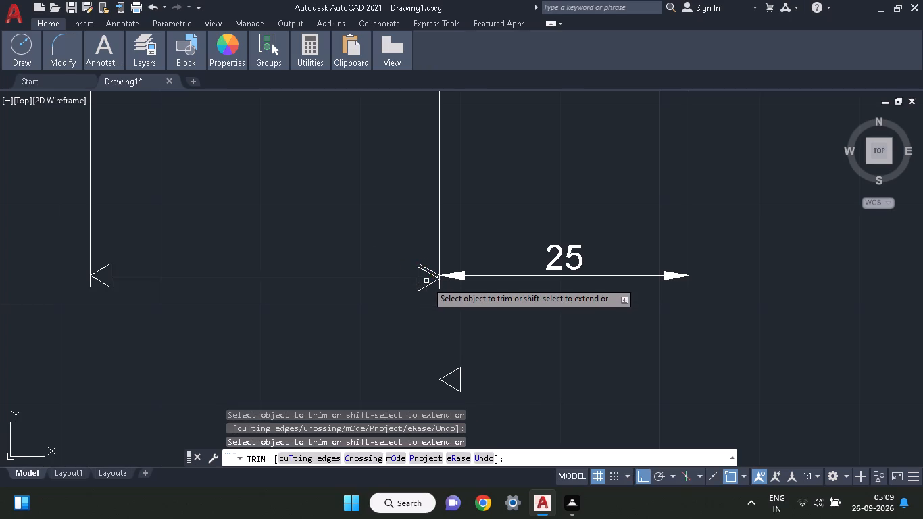
pyautogui.click(426, 274)
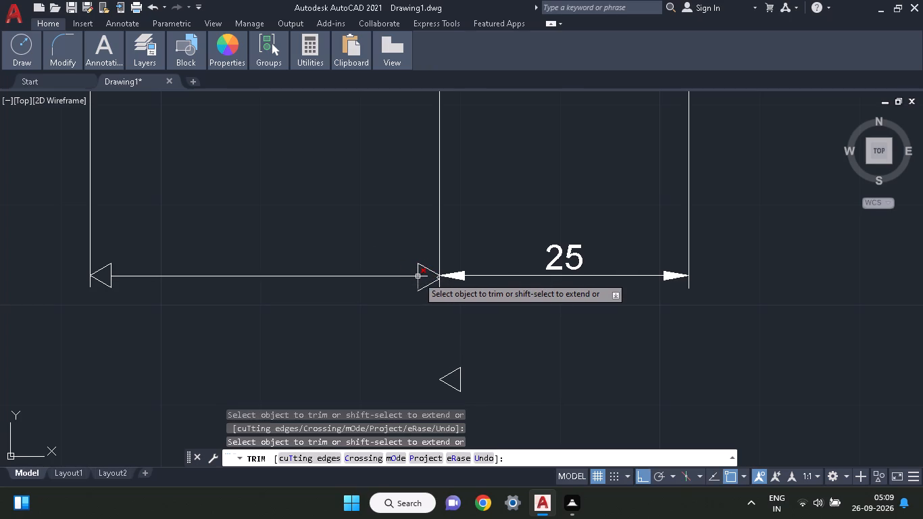
pyautogui.click(420, 276)
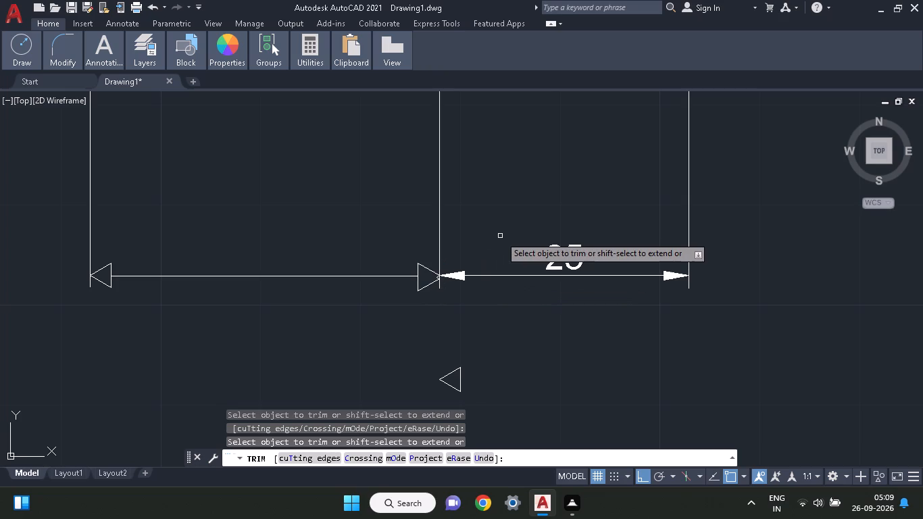
pyautogui.press('Escape')
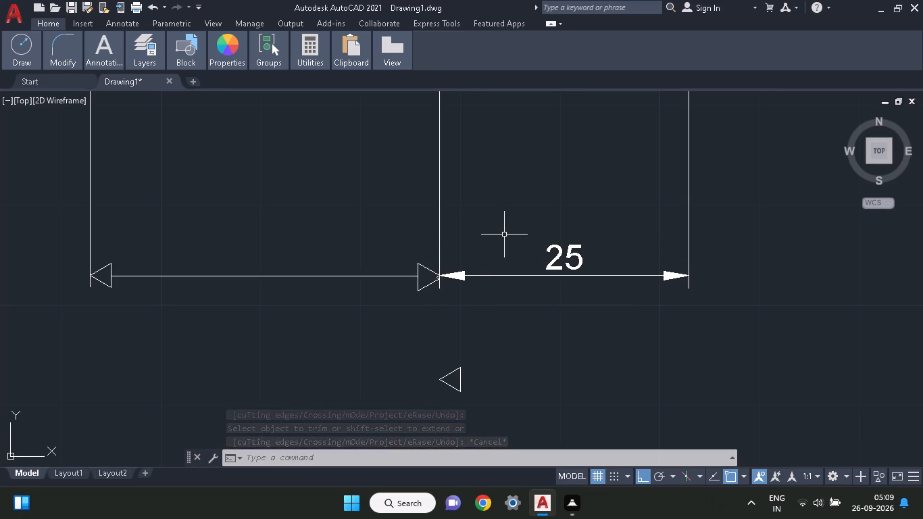
# Examine how the dimensions are laid out in the reference image, then return to the manually built lower dimension.
pyautogui.moveTo(786, 231); pyautogui.dragTo(273, 278, button='middle')
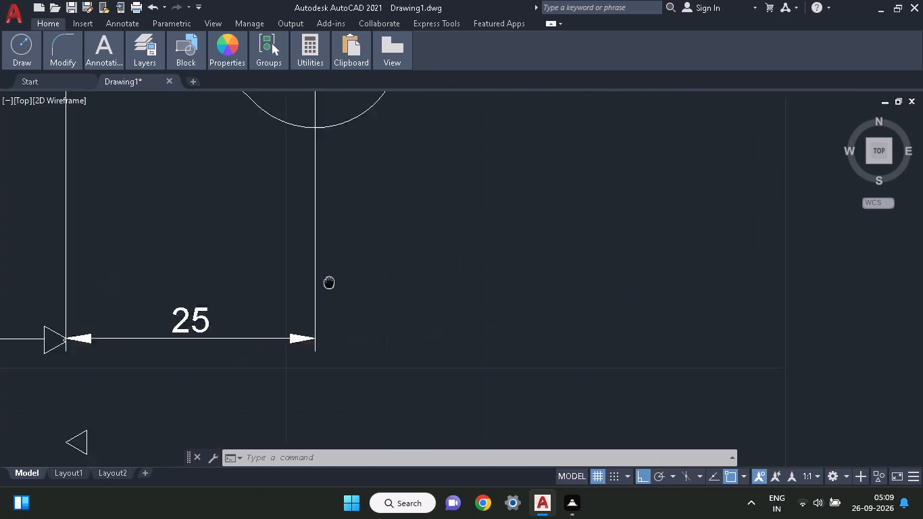
pyautogui.moveTo(273, 278); pyautogui.dragTo(73, 265, button='middle')
pyautogui.moveTo(493, 225); pyautogui.dragTo(141, 222, button='middle')
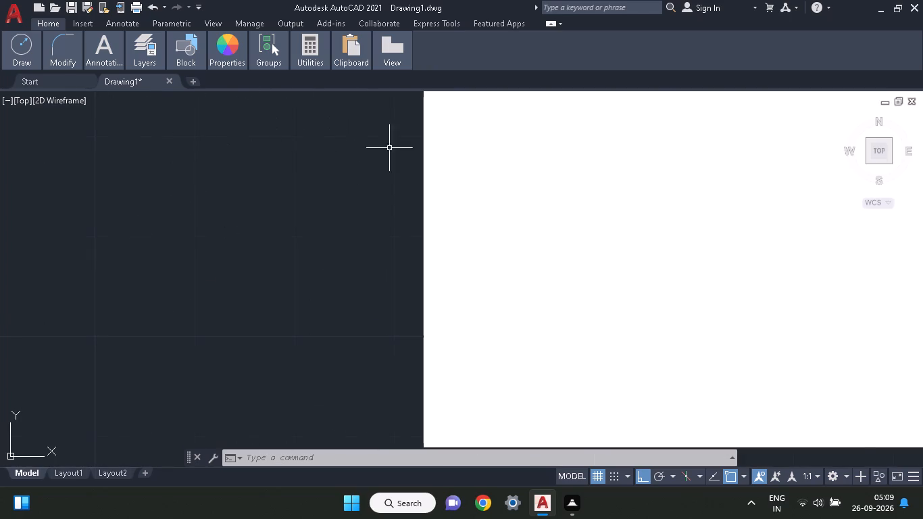
pyautogui.moveTo(386, 169); pyautogui.dragTo(0, 517, button='middle')
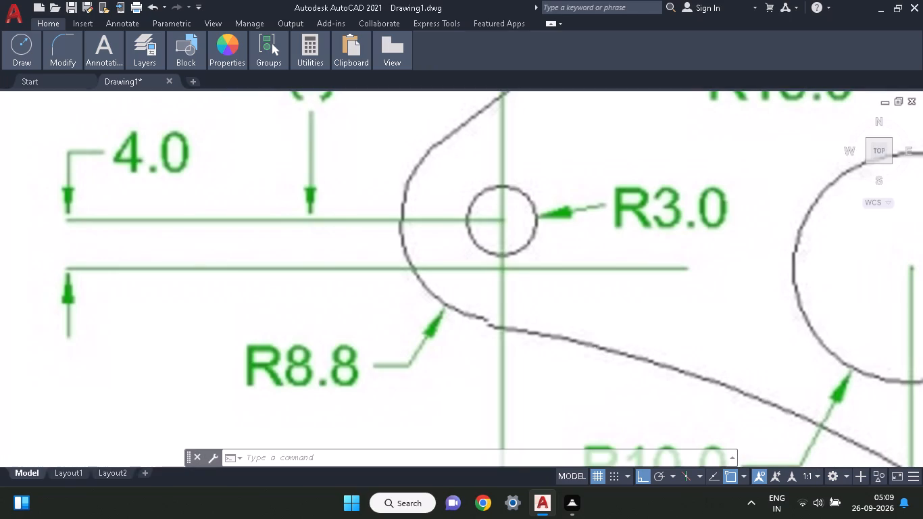
pyautogui.moveTo(630, 353); pyautogui.dragTo(641, 250, button='middle')
pyautogui.moveTo(676, 293); pyautogui.dragTo(439, 251, button='middle')
pyautogui.moveTo(649, 333); pyautogui.dragTo(474, 290, button='middle')
pyautogui.moveTo(538, 390); pyautogui.dragTo(675, 112, button='middle')
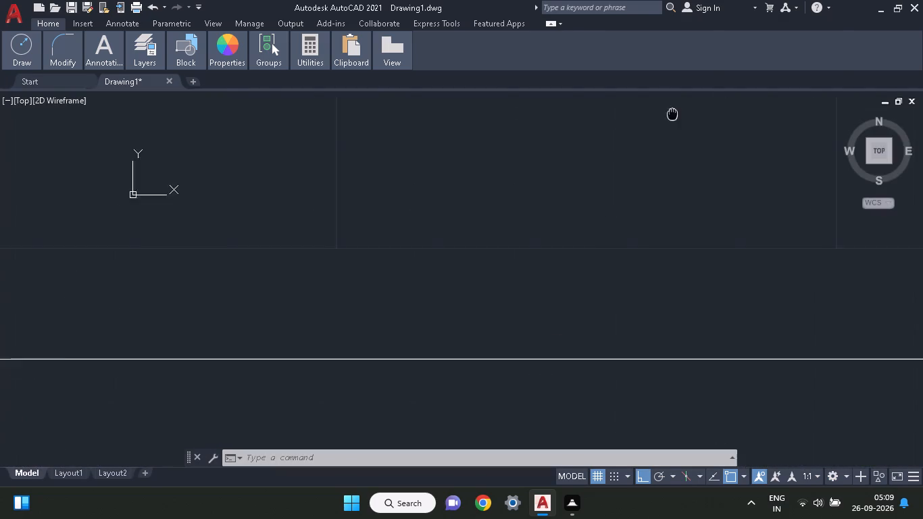
pyautogui.moveTo(675, 112); pyautogui.dragTo(676, 109, button='middle')
pyautogui.moveTo(586, 143); pyautogui.dragTo(922, 151, button='middle')
pyautogui.moveTo(830, 179); pyautogui.dragTo(922, 187, button='middle')
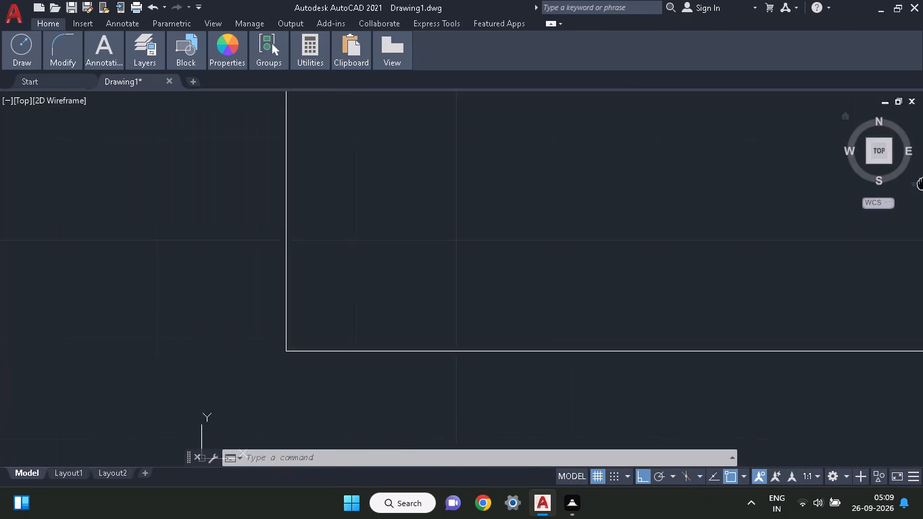
pyautogui.moveTo(922, 187); pyautogui.dragTo(922, 193, button='middle')
pyautogui.moveTo(401, 174); pyautogui.dragTo(922, 216, button='middle')
pyautogui.moveTo(374, 245); pyautogui.dragTo(421, 241, button='middle')
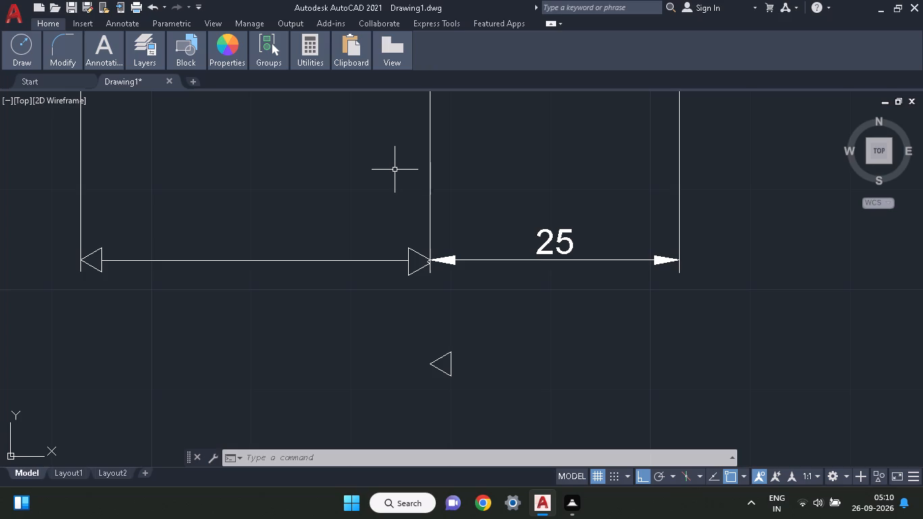
# Draw a rectangle about 3.7 by 2.4 below the manual dimension line, starting at the line's midpoint.
pyautogui.write('re')
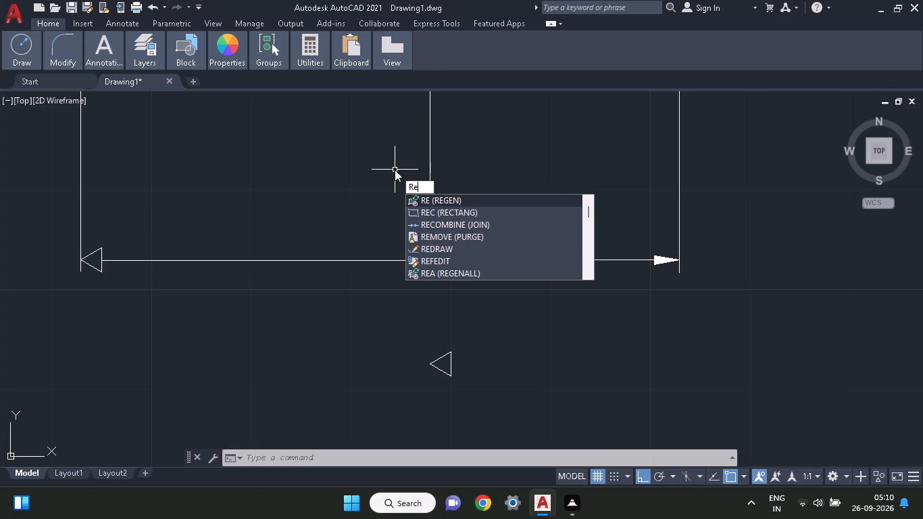
pyautogui.click(430, 208)
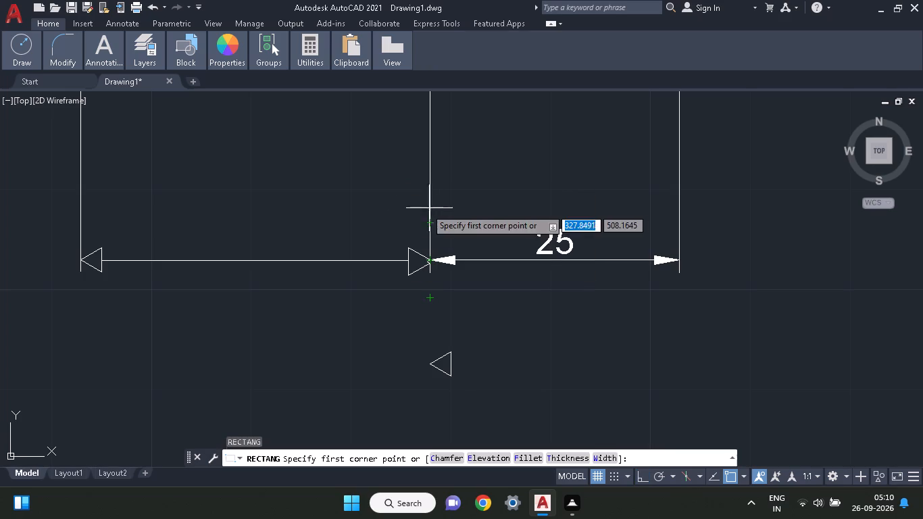
pyautogui.click(258, 259)
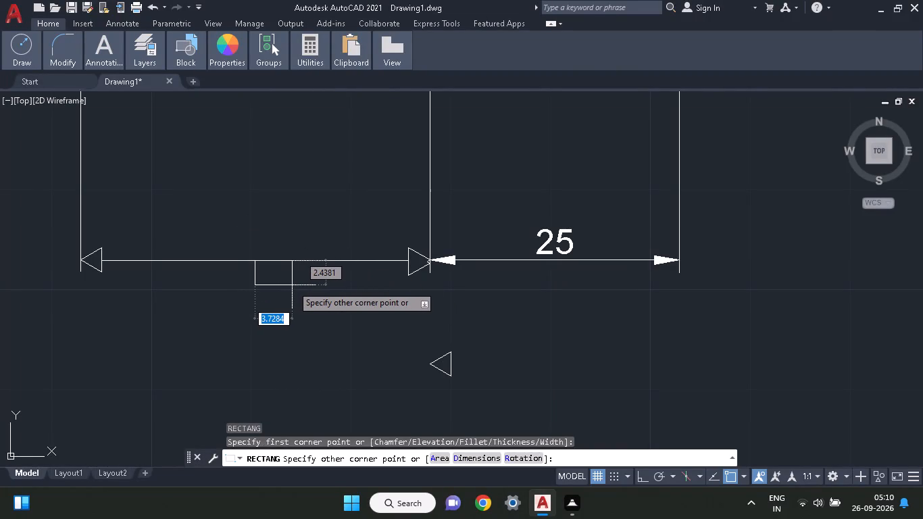
pyautogui.click(292, 285)
# Move the small rectangle from its centre to the midpoint of the manual dimension line.
pyautogui.click(271, 283)
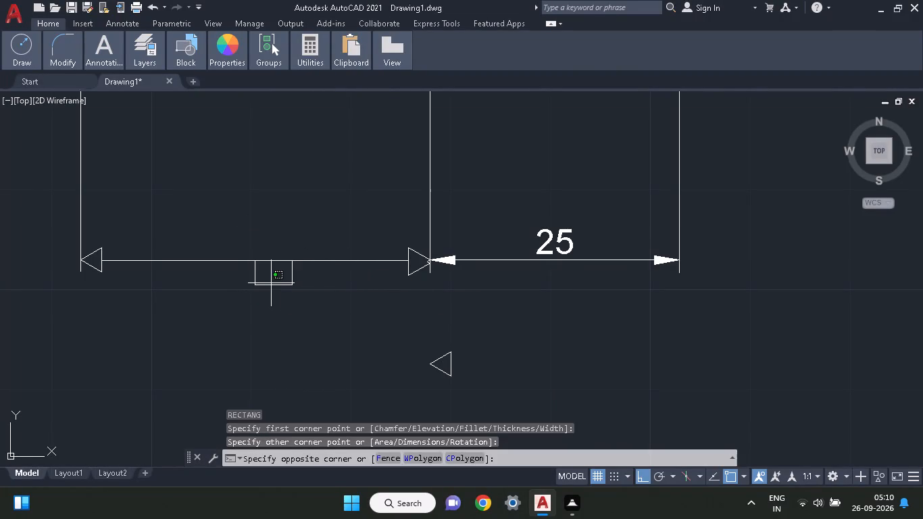
pyautogui.click(267, 296)
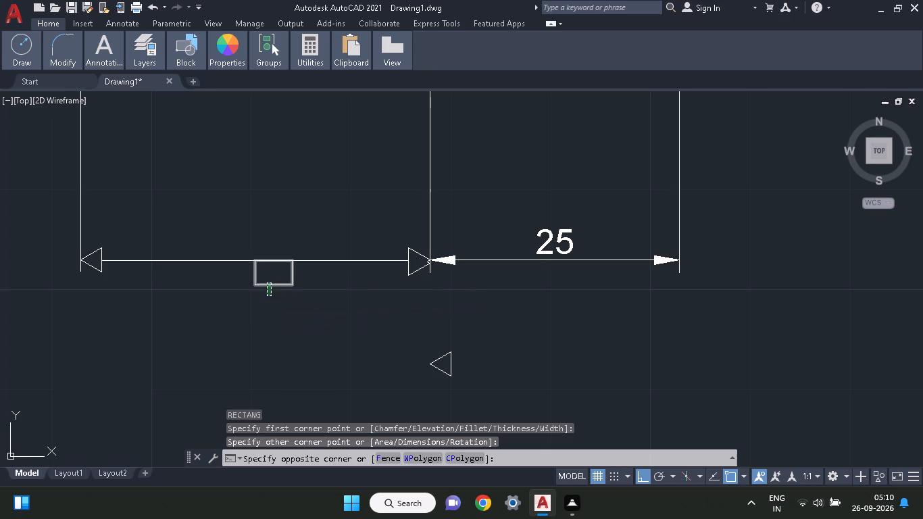
pyautogui.write('mo')
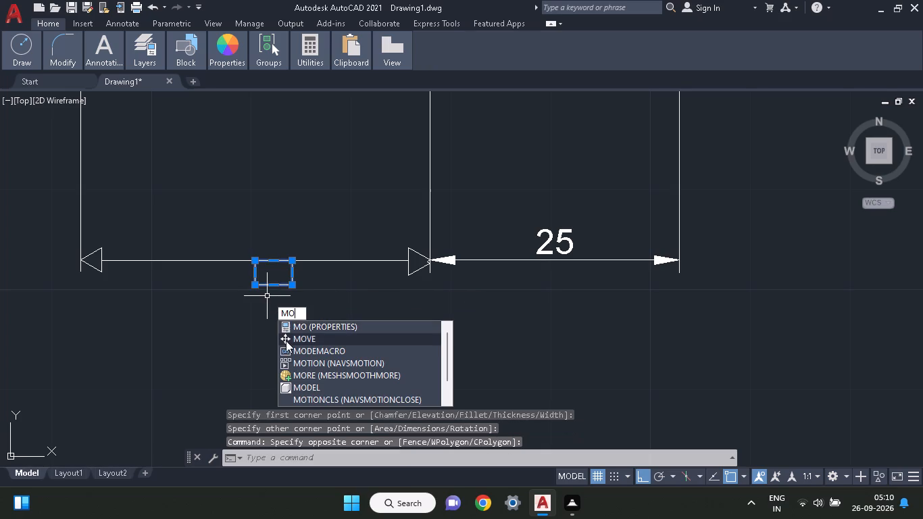
pyautogui.click(286, 341)
pyautogui.click(271, 271)
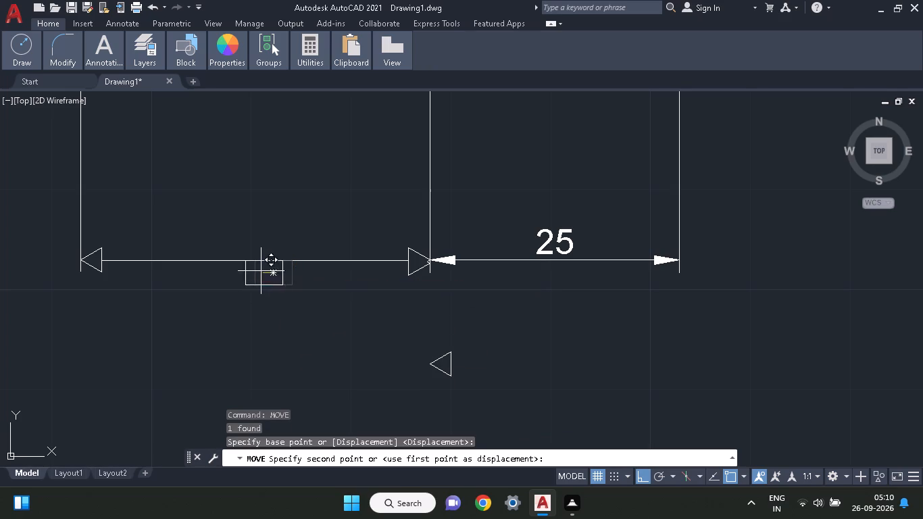
pyautogui.click(254, 258)
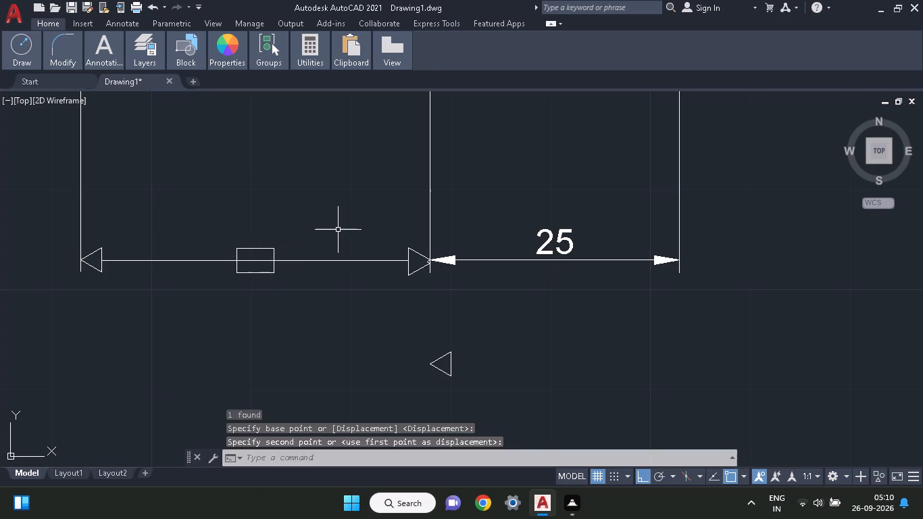
# Trim the part of the manual dimension line that lies inside the rectangle.
pyautogui.write('tr')
pyautogui.click(361, 259)
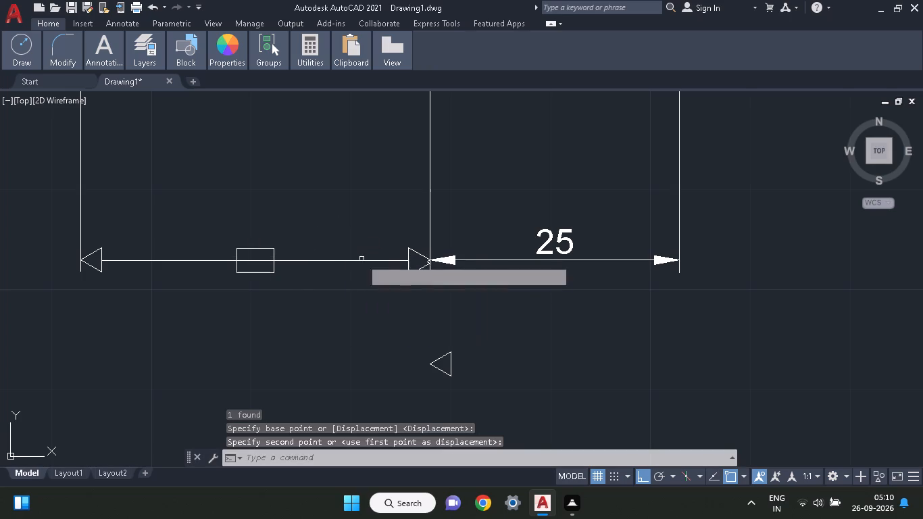
pyautogui.click(254, 259)
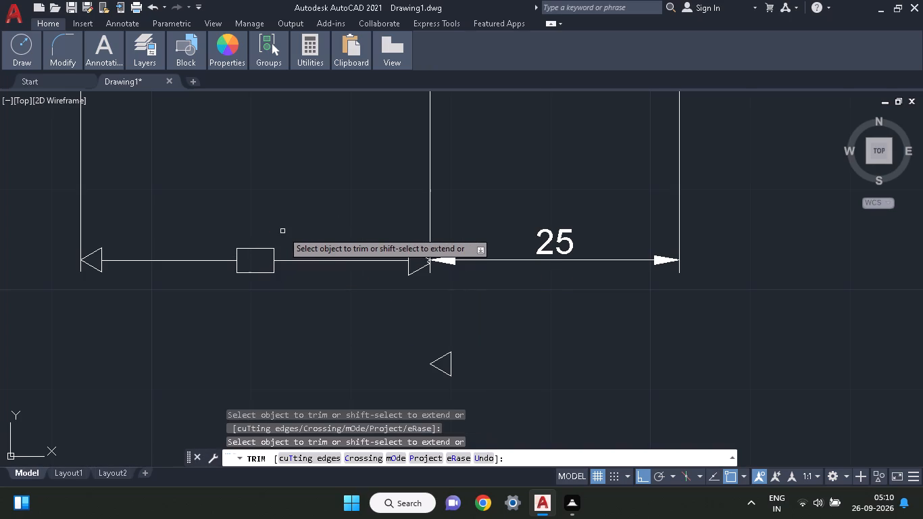
pyautogui.press('Escape')
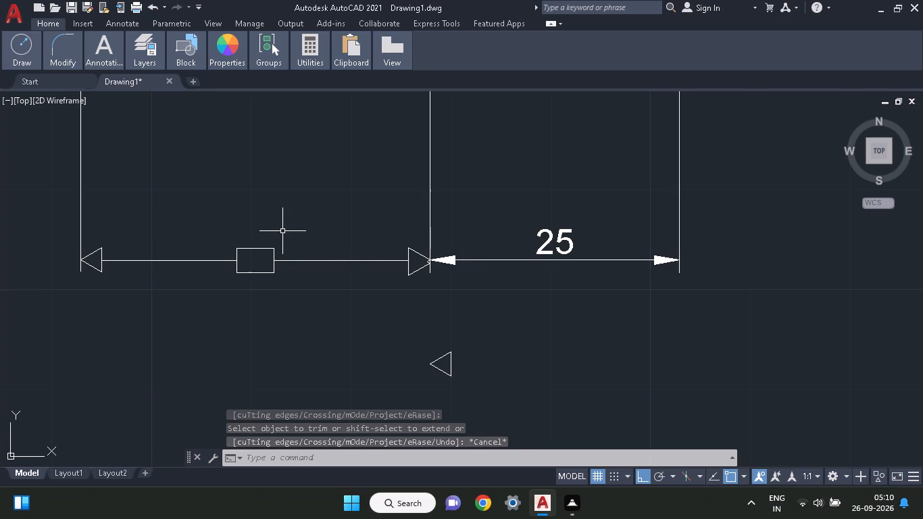
# Add the single-line text 35 from the rectangle's lower-left corner, with its height matching the rectangle's and no rotation.
pyautogui.press('t')
pyautogui.write('ext')
pyautogui.press('space')
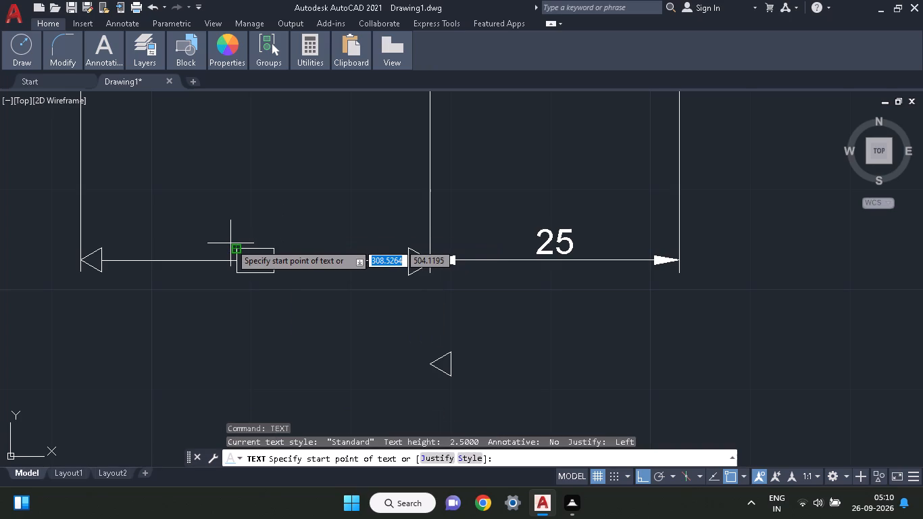
pyautogui.click(238, 277)
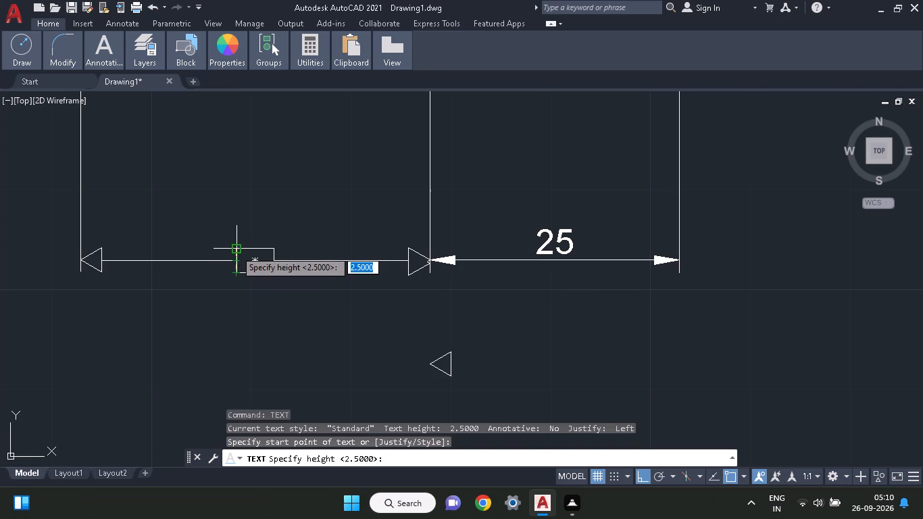
pyautogui.click(235, 250)
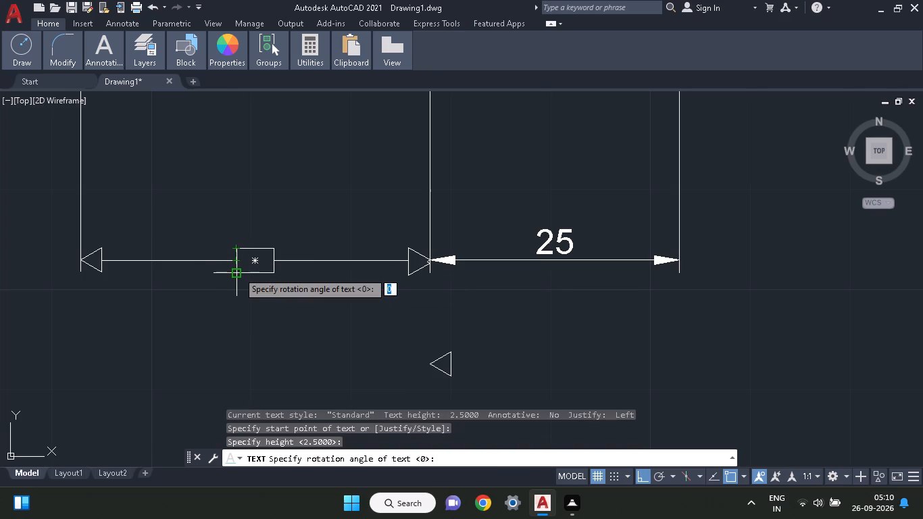
pyautogui.click(238, 272)
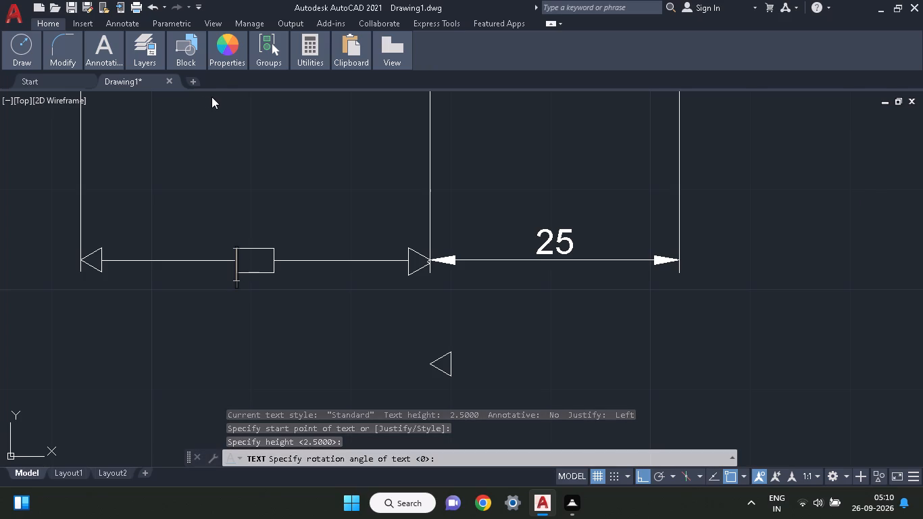
pyautogui.write('35')
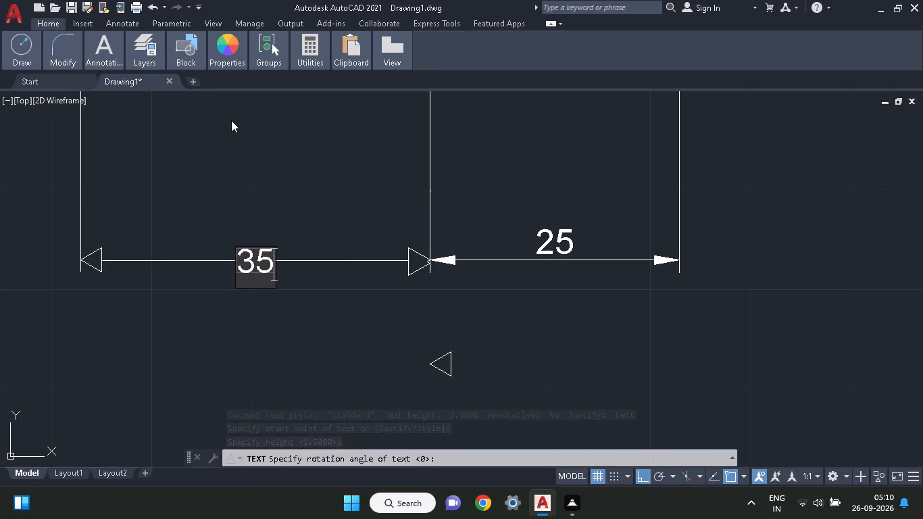
pyautogui.click(332, 302)
pyautogui.press('Escape')
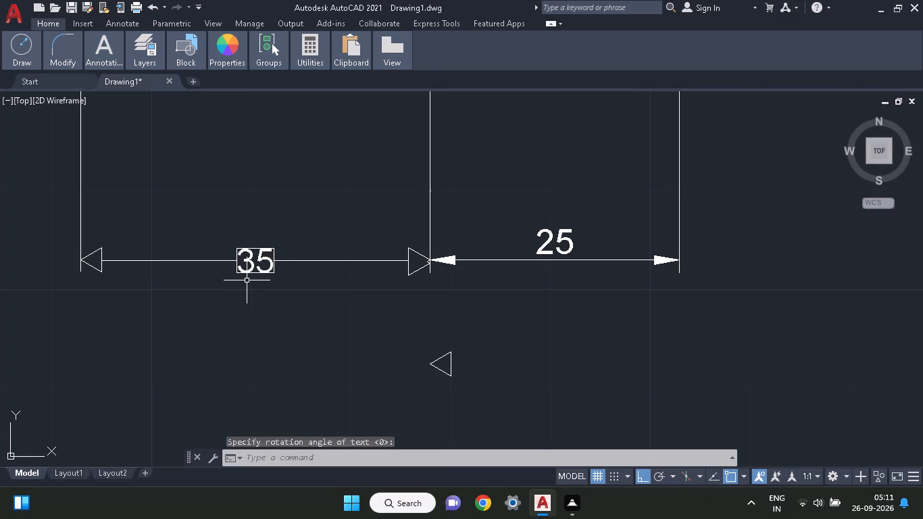
# Erase the helper rectangle around the 35 text.
pyautogui.click(247, 272)
pyautogui.press('Escape')
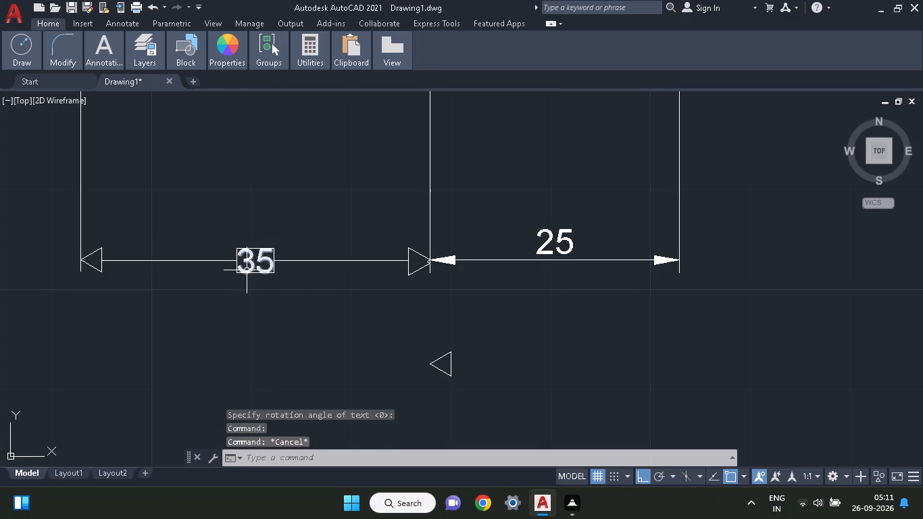
pyautogui.click(237, 258)
pyautogui.rightClick(237, 258)
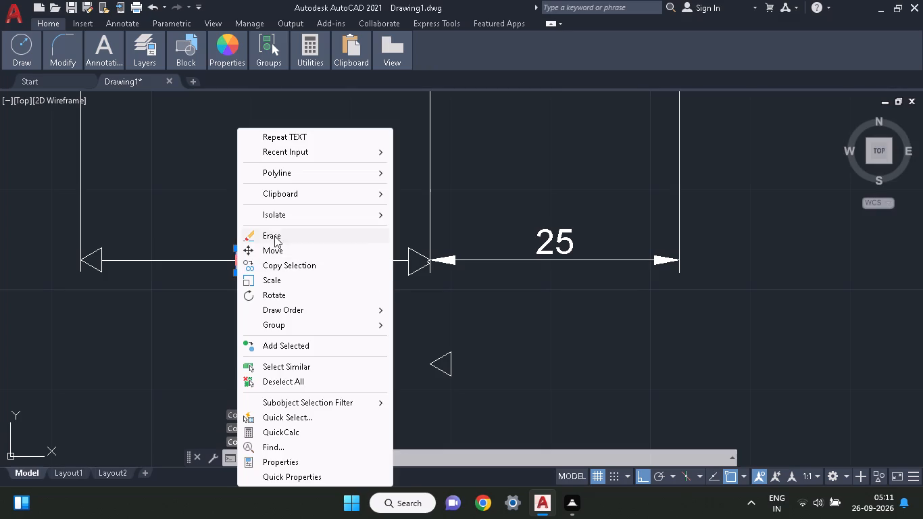
pyautogui.click(274, 234)
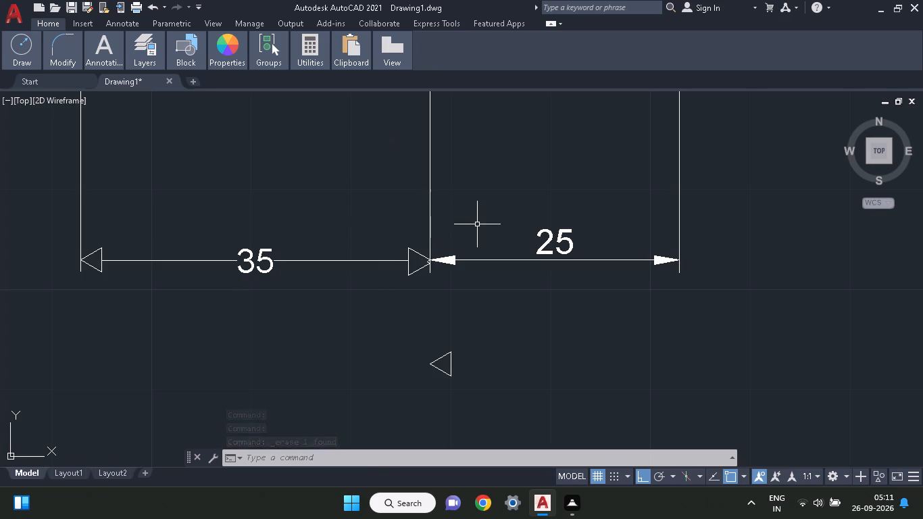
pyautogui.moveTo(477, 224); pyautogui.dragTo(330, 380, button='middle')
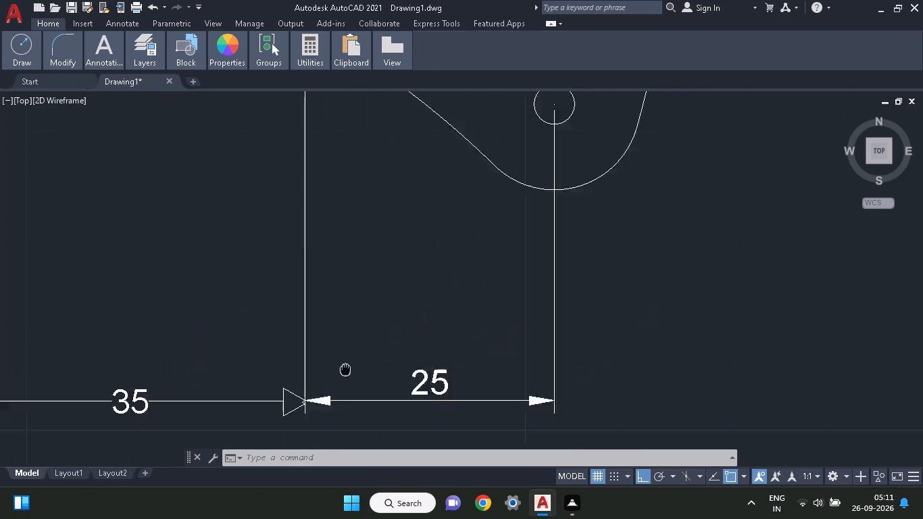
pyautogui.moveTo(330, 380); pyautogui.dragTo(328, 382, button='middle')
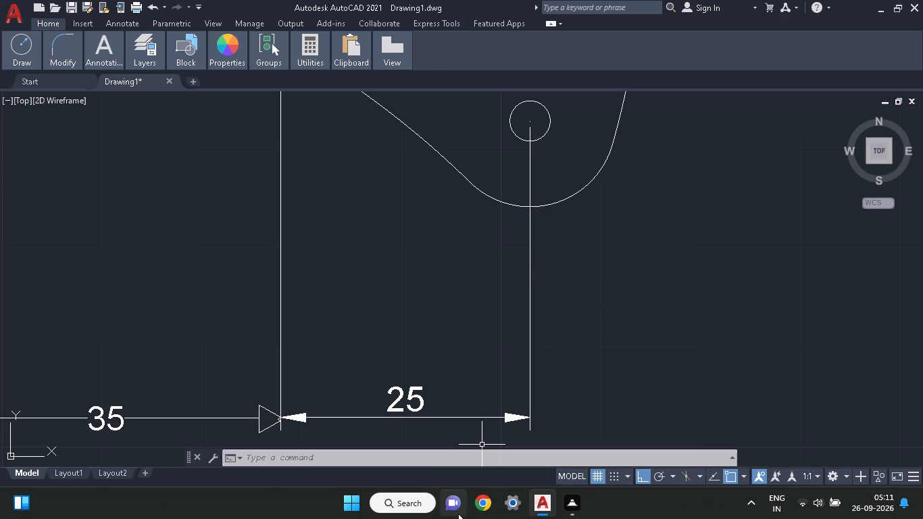
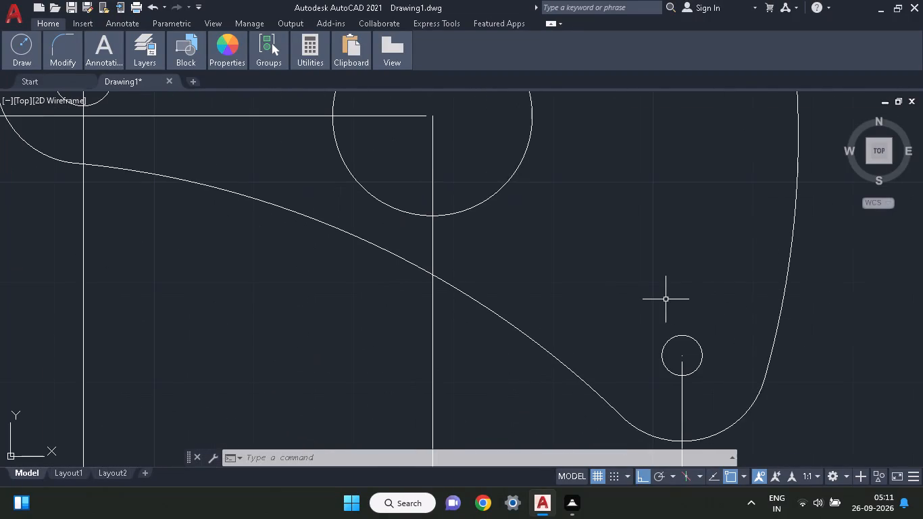
# Examine the plate's holes, outline and existing 30 dimensions alongside the reference image for dimensions still missing.
pyautogui.moveTo(660, 378); pyautogui.dragTo(659, 495, button='middle')
pyautogui.moveTo(667, 408); pyautogui.dragTo(681, 444, button='middle')
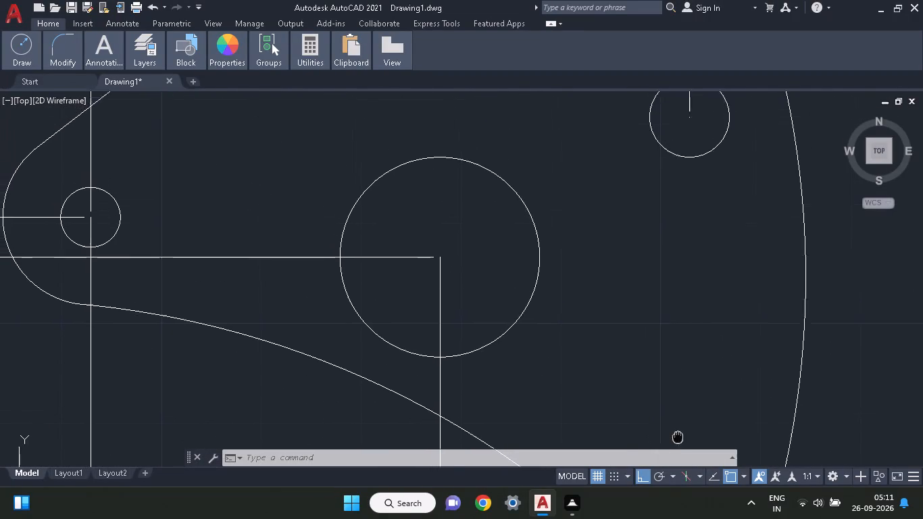
pyautogui.moveTo(681, 444); pyautogui.dragTo(698, 518, button='middle')
pyautogui.moveTo(731, 336); pyautogui.dragTo(731, 400, button='middle')
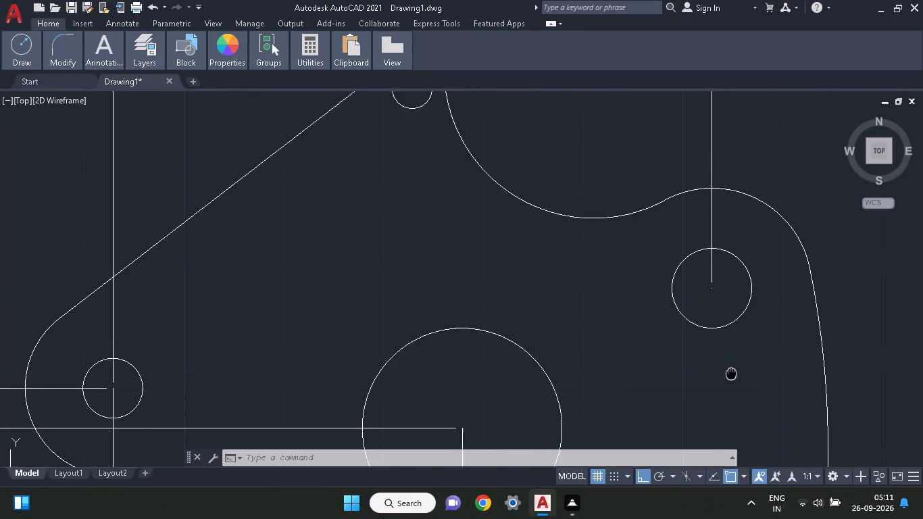
pyautogui.moveTo(731, 400); pyautogui.dragTo(715, 518, button='middle')
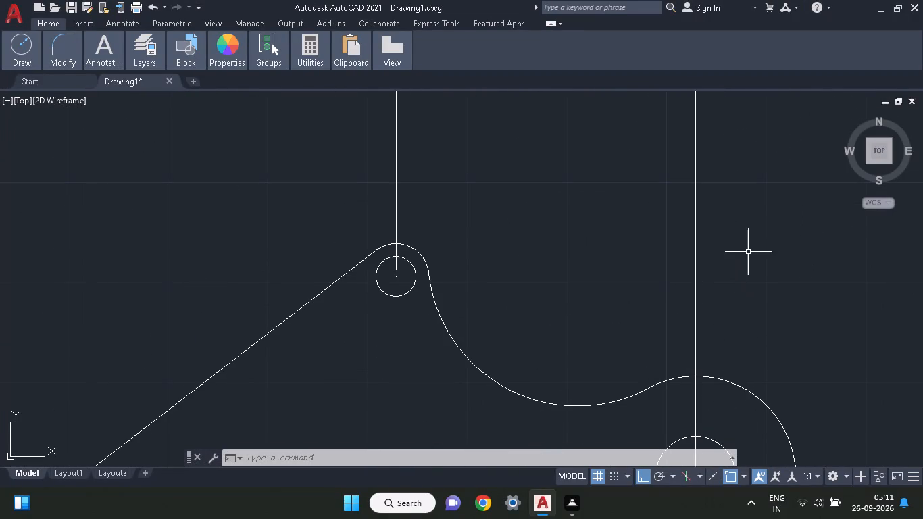
pyautogui.moveTo(751, 260); pyautogui.dragTo(809, 518, button='middle')
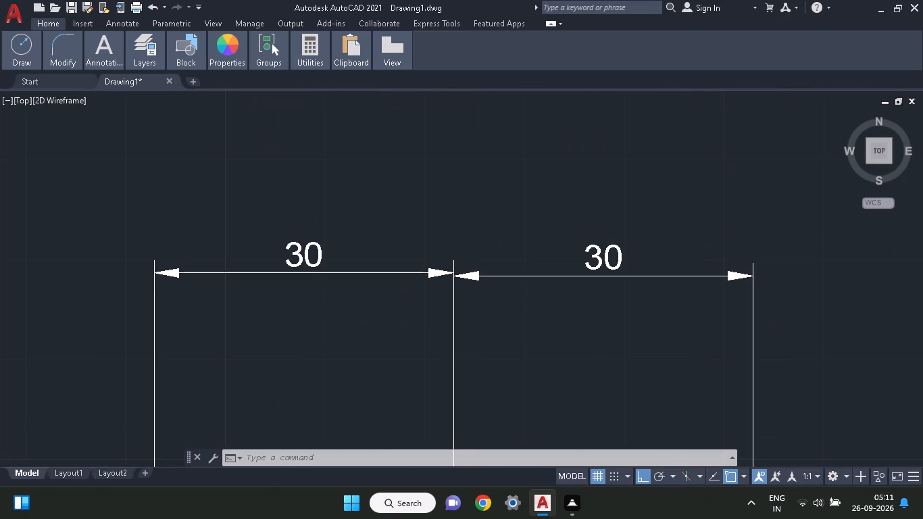
pyautogui.moveTo(809, 518); pyautogui.dragTo(739, 197, button='middle')
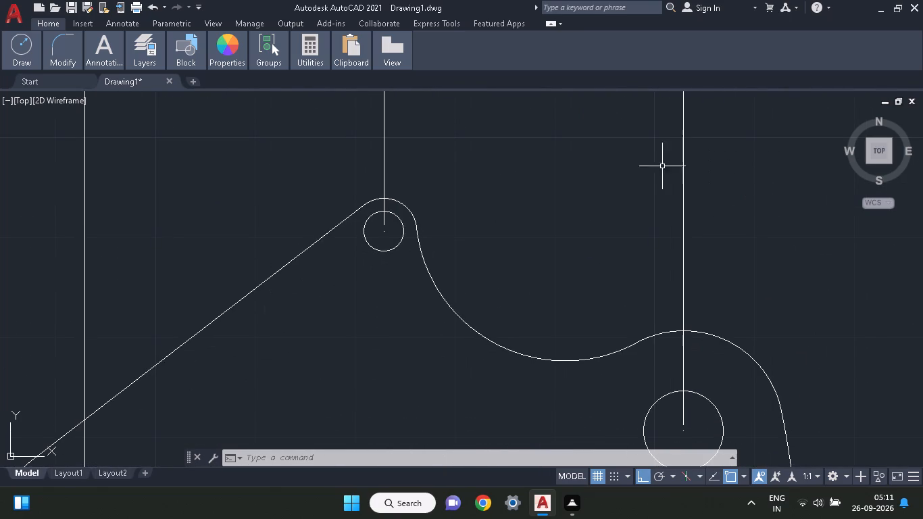
pyautogui.moveTo(646, 235); pyautogui.dragTo(466, 120, button='middle')
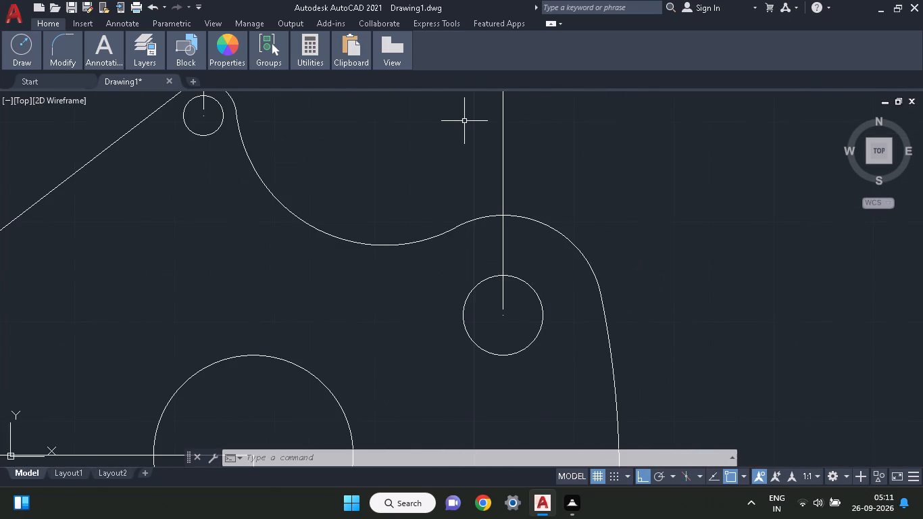
pyautogui.keyDown('ctrl'); pyautogui.scroll(-4, 463, 121); pyautogui.keyUp('ctrl')
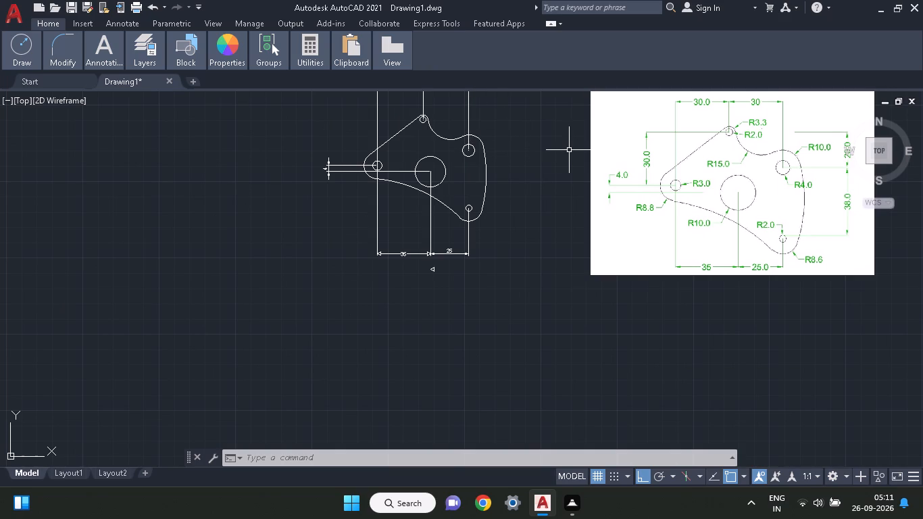
pyautogui.moveTo(568, 149); pyautogui.dragTo(356, 214, button='middle')
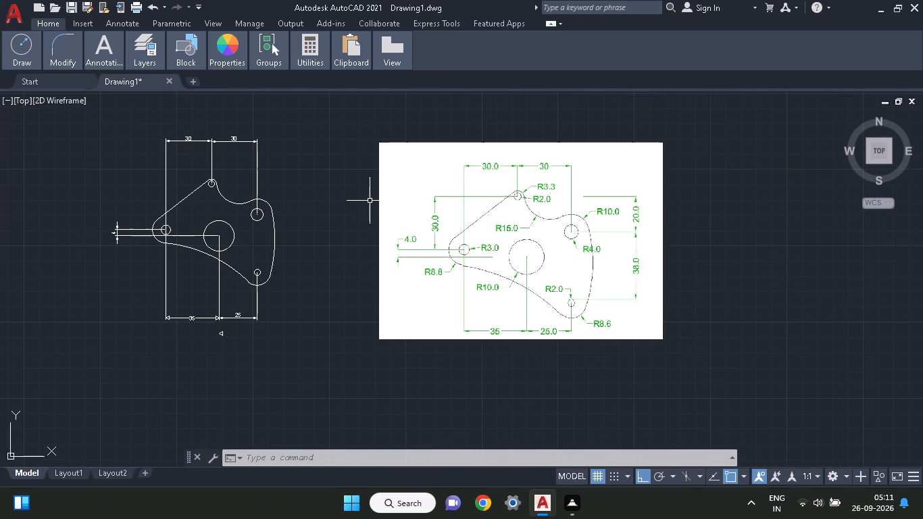
# Erase the leftover triangle arrowhead below the lower 35 and 25 dimensions.
pyautogui.click(220, 332)
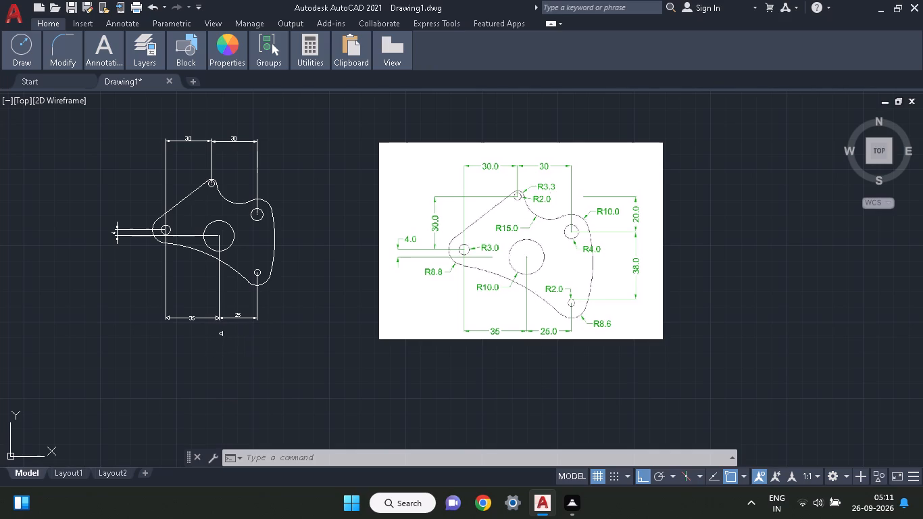
pyautogui.rightClick(220, 333)
pyautogui.click(271, 232)
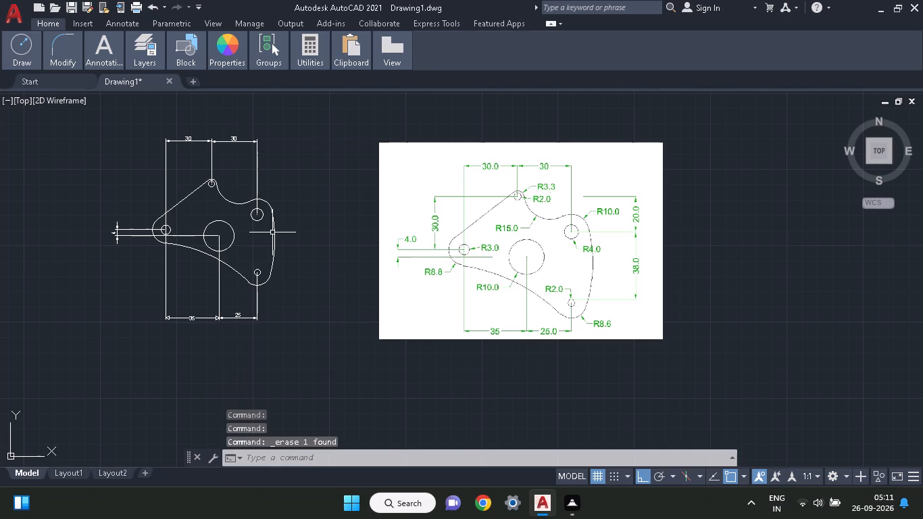
# Draw connected lines from the R2 bottom hole's centre up to the R4 hole's centre, about 30 outward beyond the plate, and about 41 down.
pyautogui.write('li')
pyautogui.press('n')
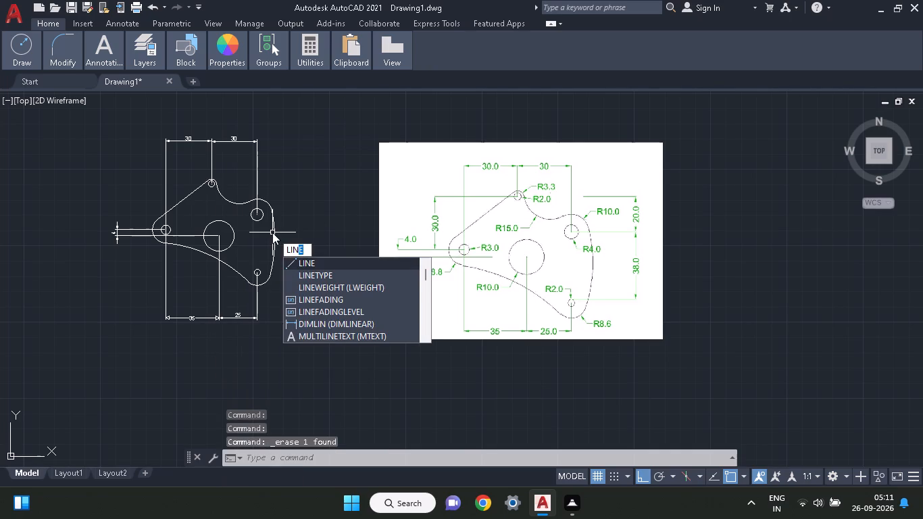
pyautogui.write('e')
pyautogui.press('space')
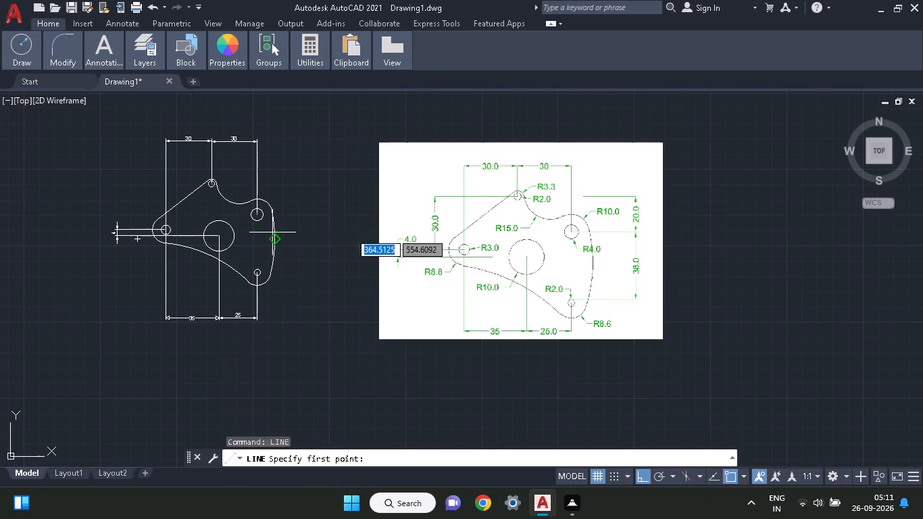
pyautogui.click(257, 276)
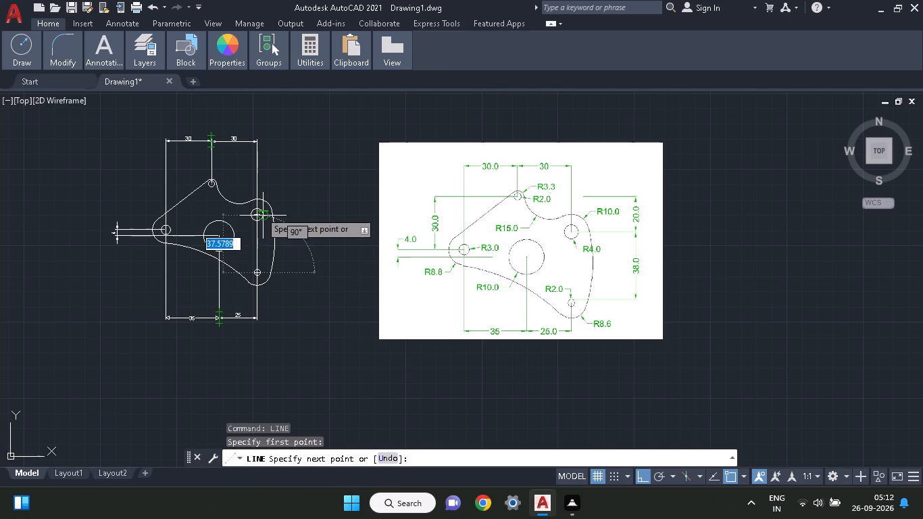
pyautogui.click(257, 216)
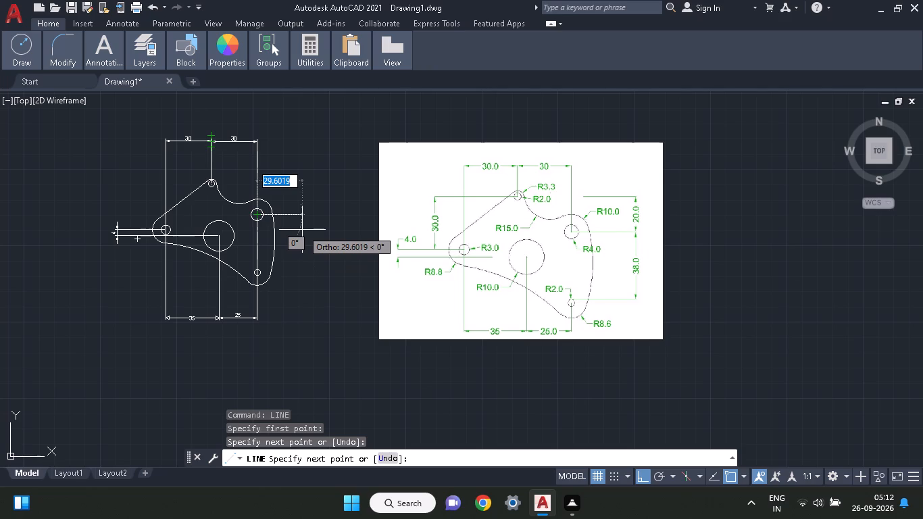
pyautogui.click(302, 230)
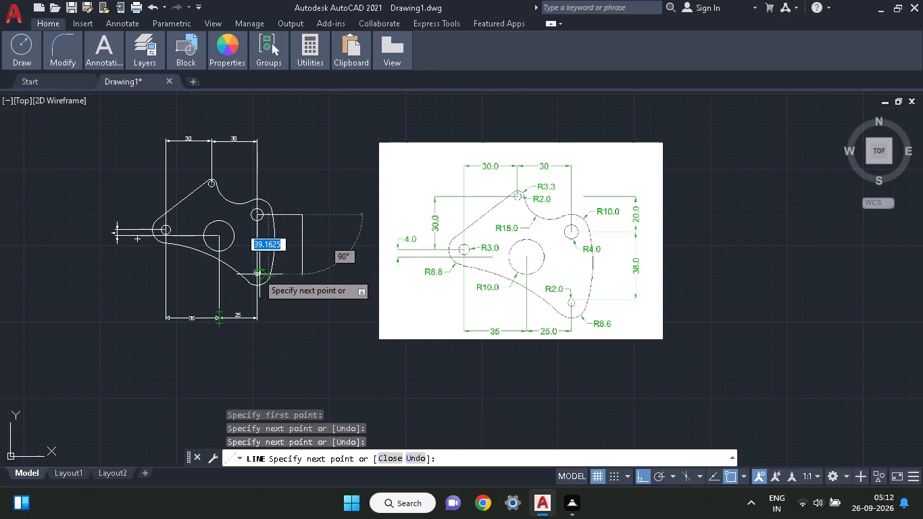
pyautogui.click(303, 278)
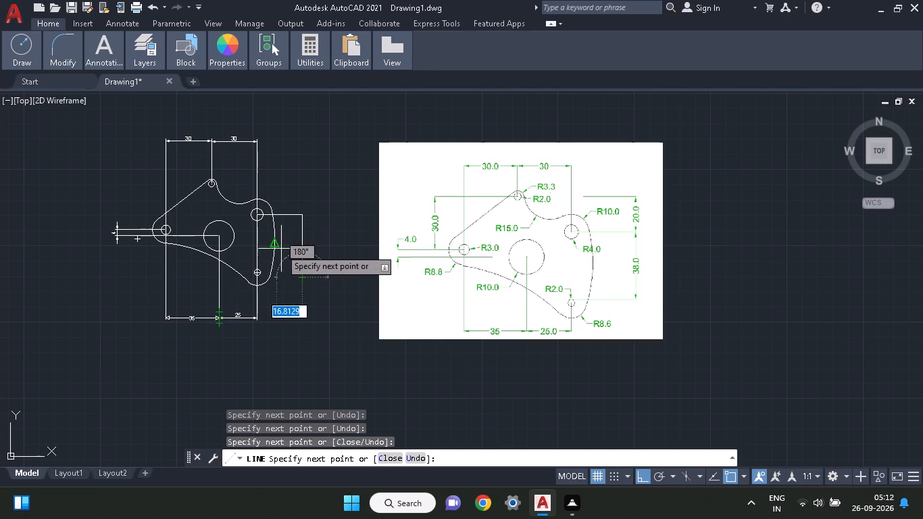
pyautogui.press('Escape')
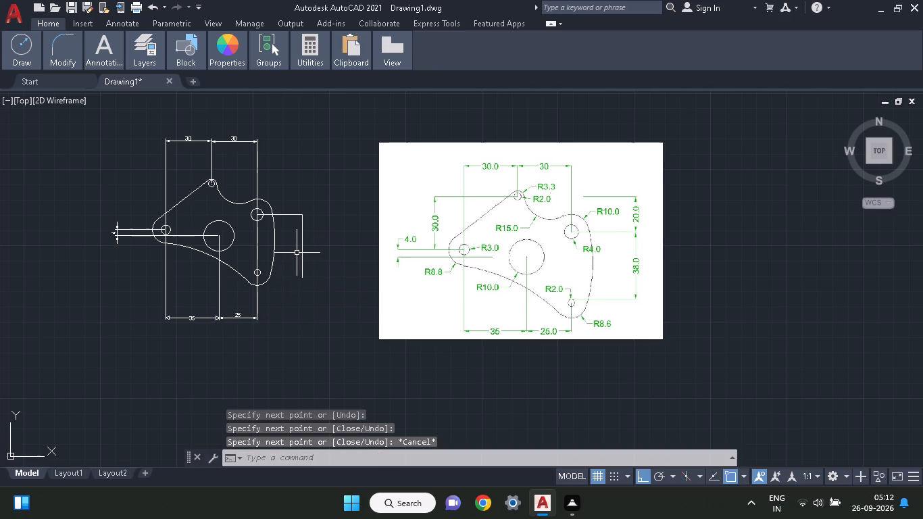
# Erase the outer vertical line that runs down from the end of the R4 hole's extension line.
pyautogui.click(302, 253)
pyautogui.rightClick(302, 253)
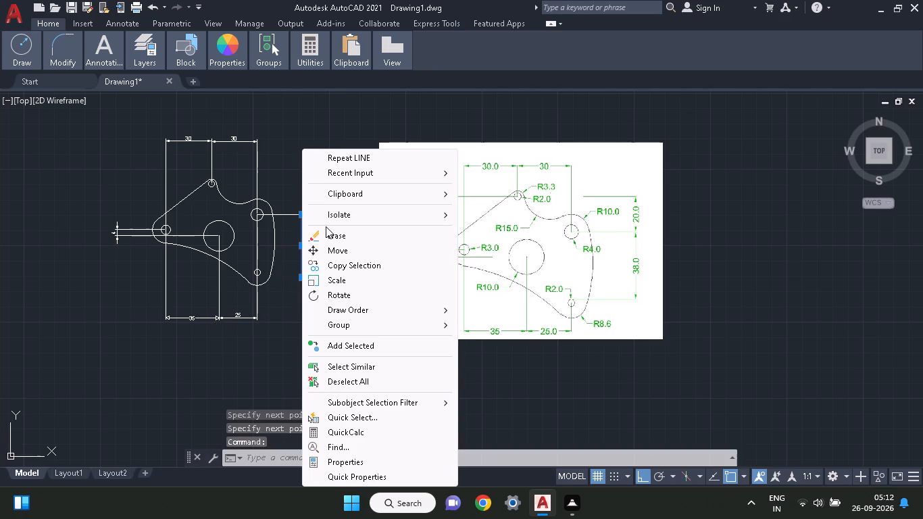
pyautogui.click(325, 236)
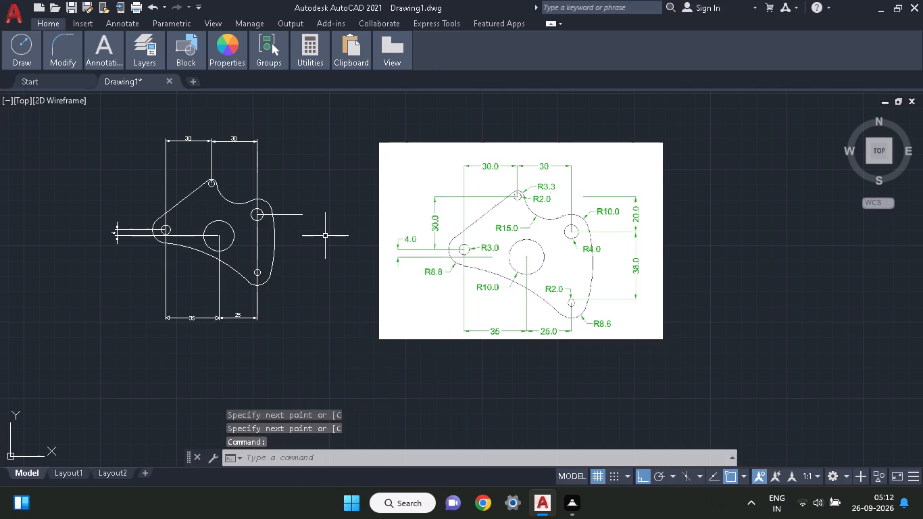
# Draw a line from the R2 bottom hole's centre about 30 outward, continuing vertically up to the end of the R4 hole's extension line.
pyautogui.write('l')
pyautogui.press('space')
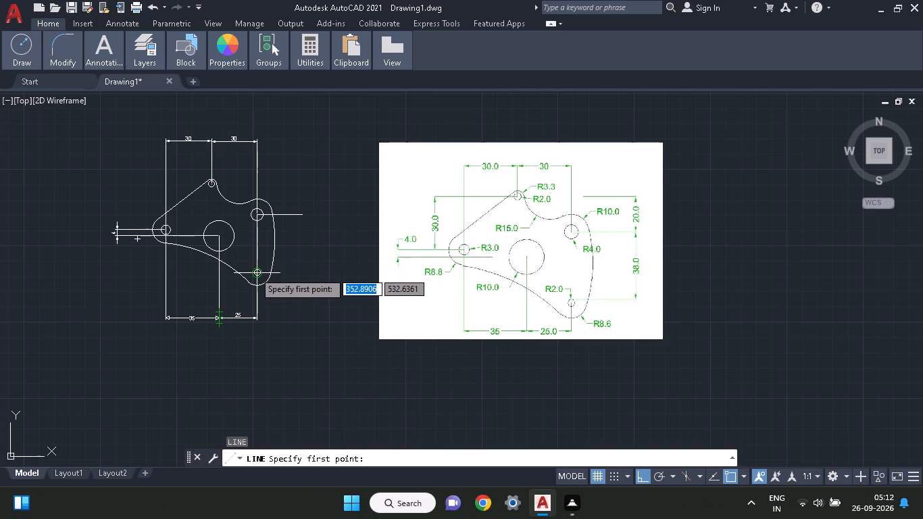
pyautogui.click(254, 272)
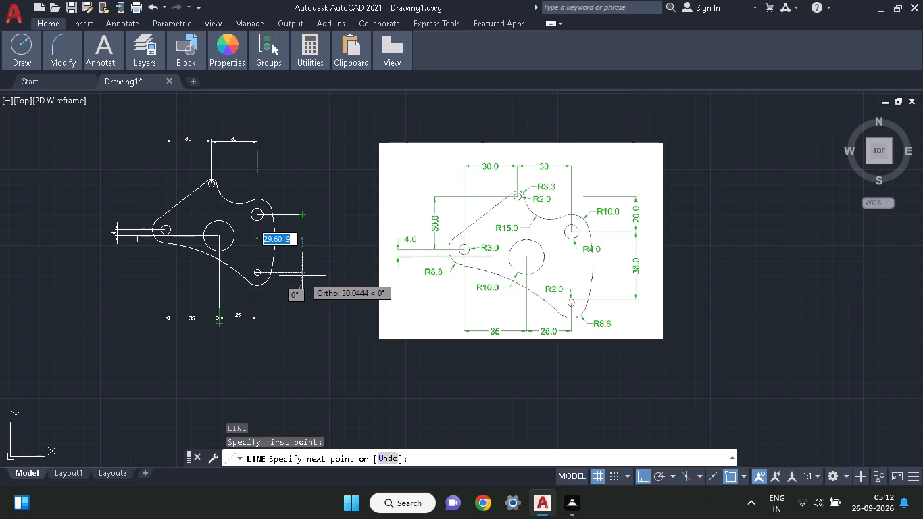
pyautogui.click(302, 276)
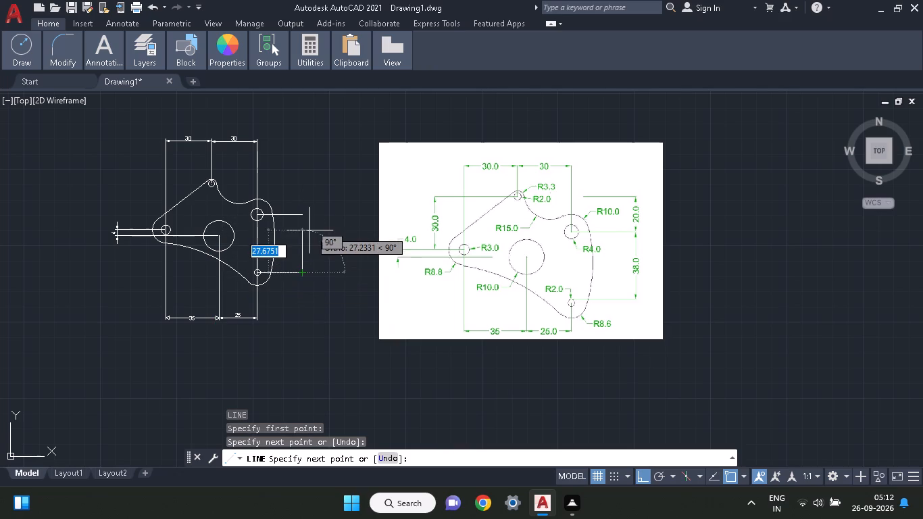
pyautogui.click(305, 214)
pyautogui.press('Escape')
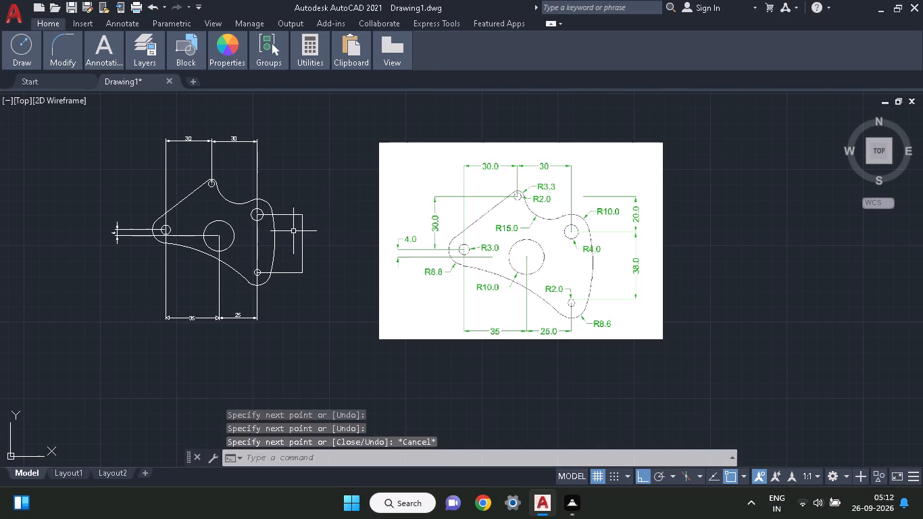
# Examine the dimension text and arrowheads in the reference image to compare with the new vertical dimension lines.
pyautogui.keyDown('ctrl'); pyautogui.scroll(3, 291, 231); pyautogui.keyUp('ctrl')
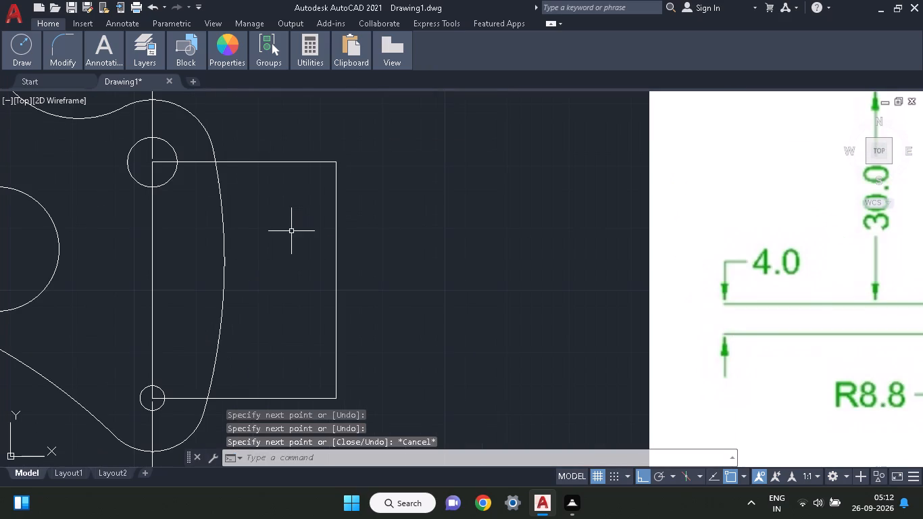
pyautogui.moveTo(743, 323); pyautogui.dragTo(662, 319, button='middle')
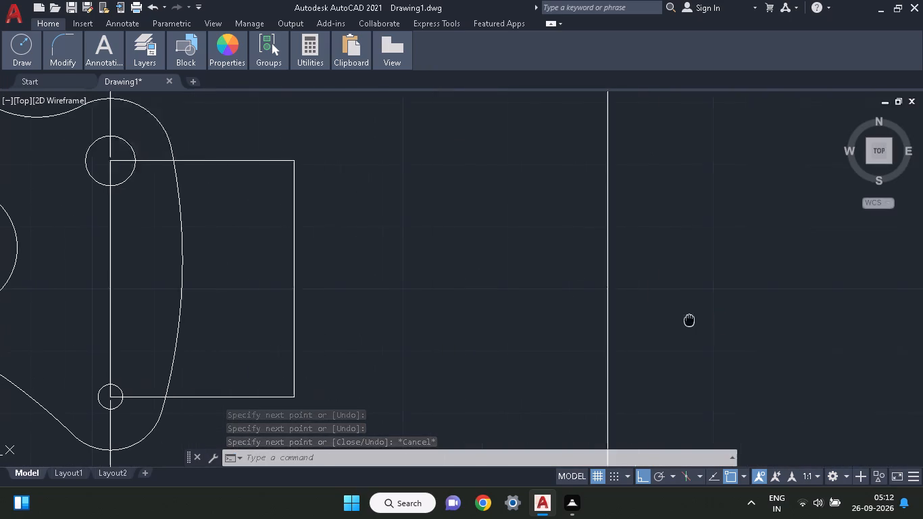
pyautogui.moveTo(662, 319); pyautogui.dragTo(554, 301, button='middle')
pyautogui.moveTo(770, 287); pyautogui.dragTo(211, 254, button='middle')
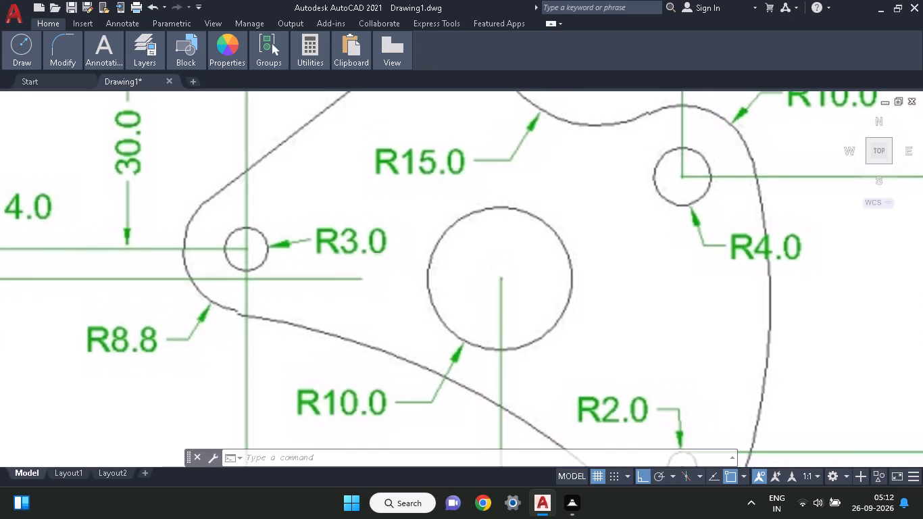
pyautogui.moveTo(365, 257); pyautogui.dragTo(238, 232, button='middle')
pyautogui.moveTo(254, 243); pyautogui.dragTo(909, 282, button='middle')
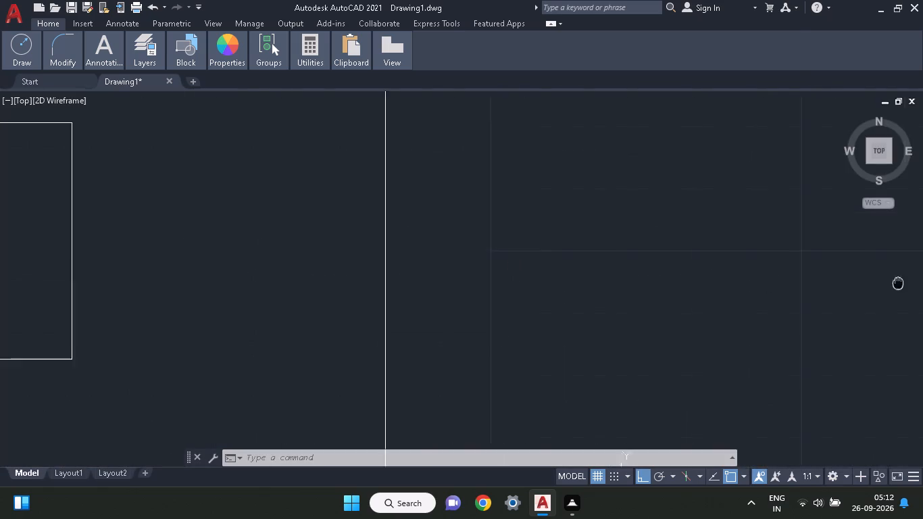
pyautogui.moveTo(909, 282); pyautogui.dragTo(914, 282, button='middle')
pyautogui.moveTo(724, 276); pyautogui.dragTo(356, 215, button='middle')
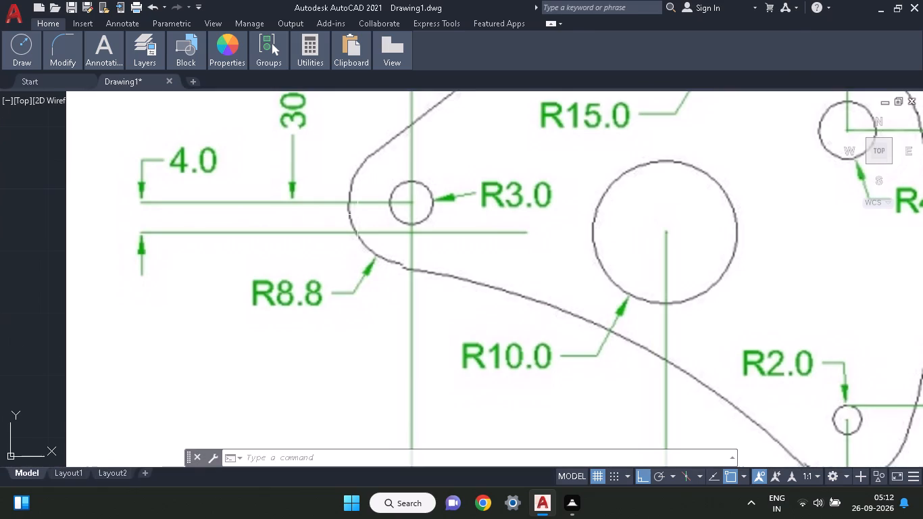
pyautogui.keyDown('ctrl'); pyautogui.scroll(-3, 360, 215); pyautogui.keyUp('ctrl')
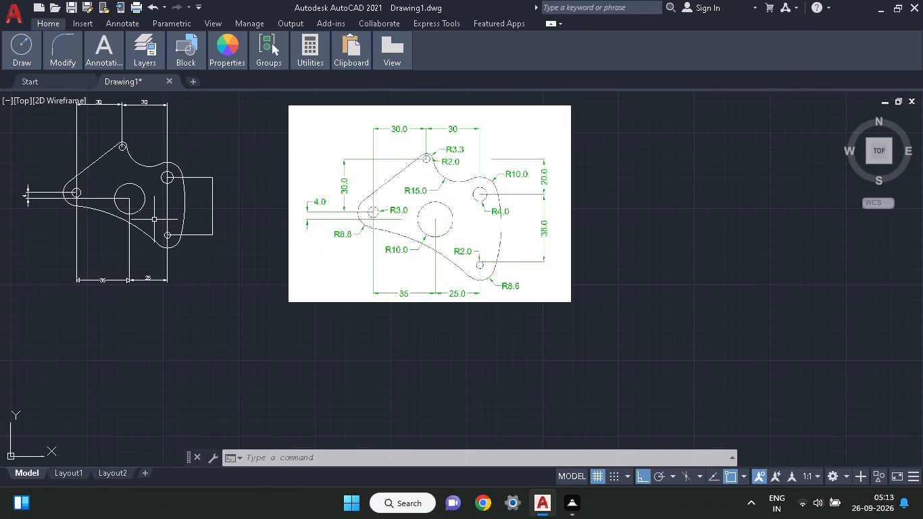
# Draw a small upright rectangle about 2.8 wide, starting on the outer vertical dimension line and extending outward from the plate.
pyautogui.keyDown('ctrl'); pyautogui.scroll(1, 154, 220); pyautogui.keyUp('ctrl')
pyautogui.scroll(1, 162, 201)
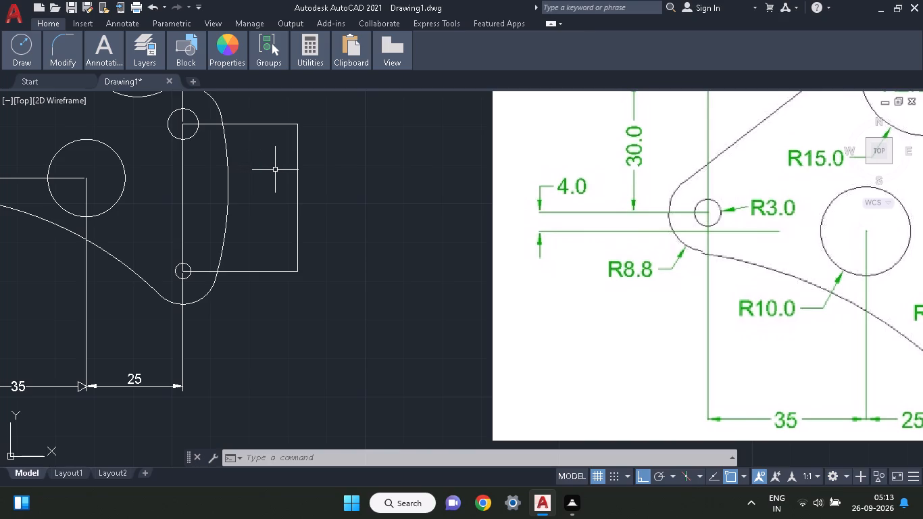
pyautogui.keyDown('ctrl'); pyautogui.scroll(3, 276, 171); pyautogui.keyUp('ctrl')
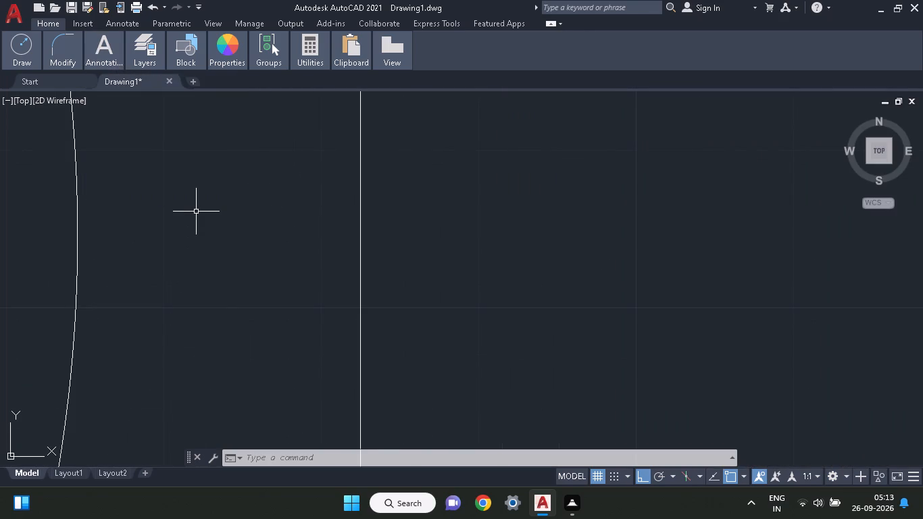
pyautogui.write('rec')
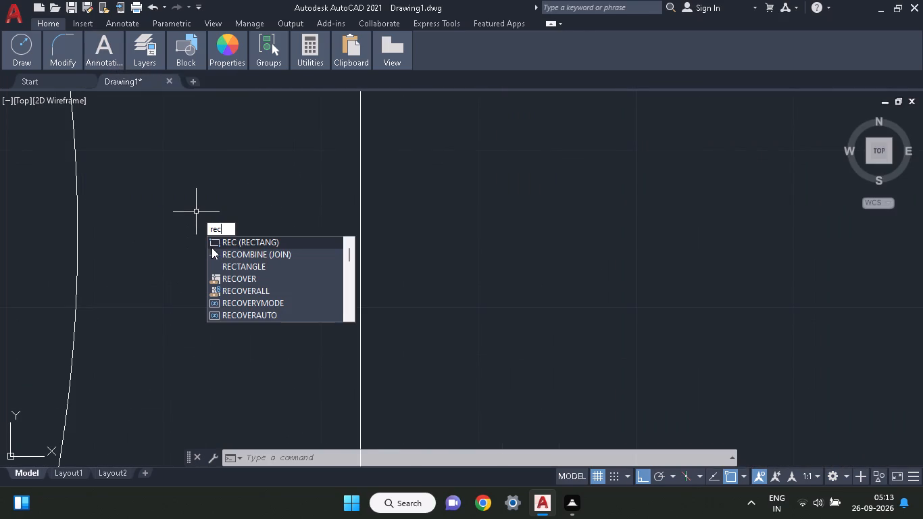
pyautogui.click(214, 241)
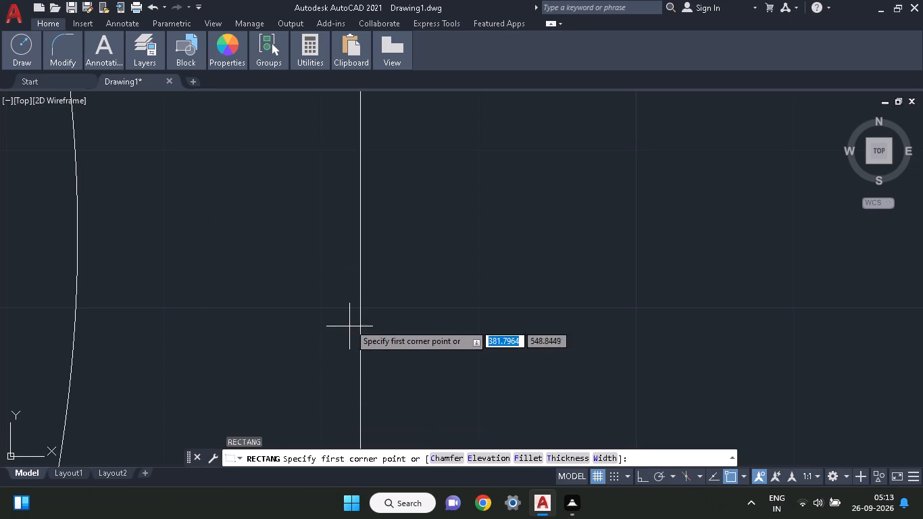
pyautogui.click(358, 251)
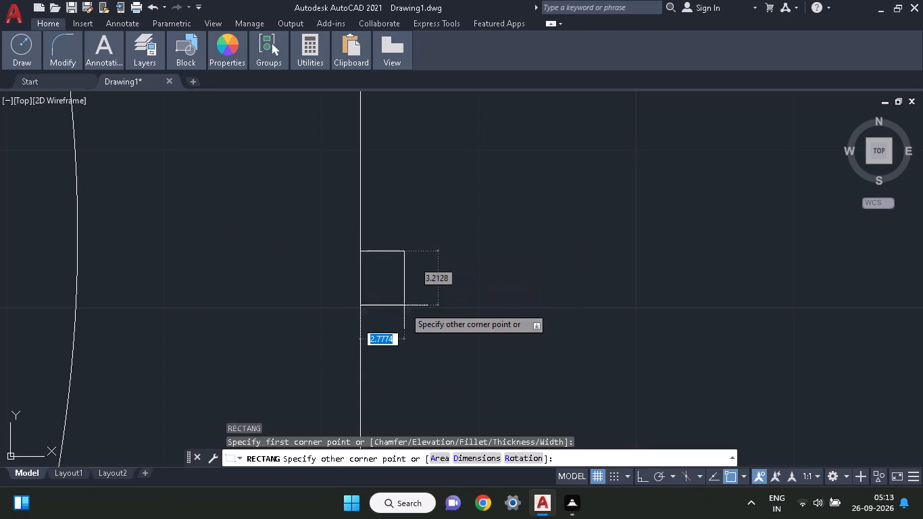
pyautogui.click(404, 322)
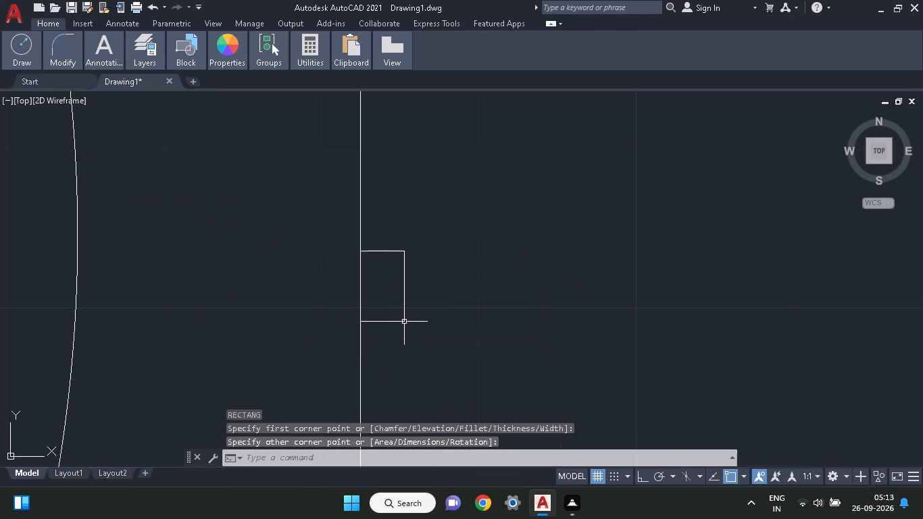
# Erase the small rectangle attached to the outer vertical dimension line.
pyautogui.moveTo(476, 313); pyautogui.dragTo(159, 297, button='middle')
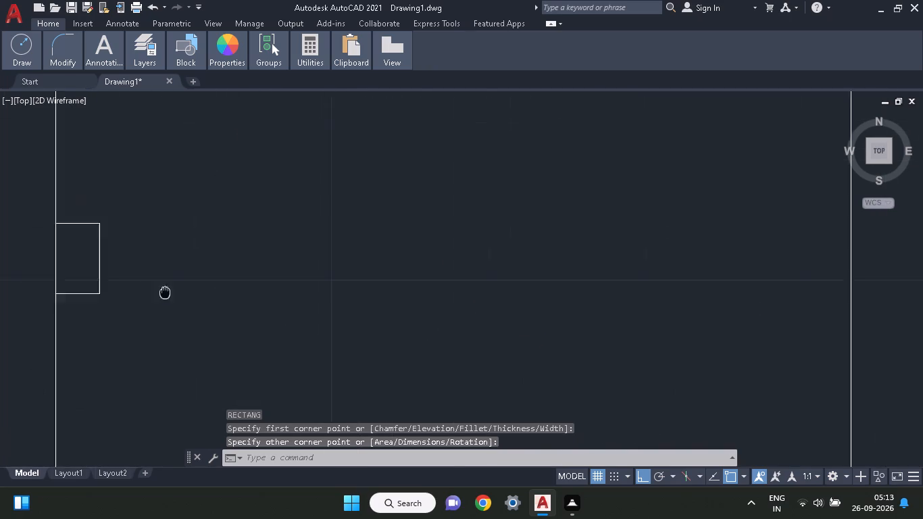
pyautogui.moveTo(159, 297); pyautogui.dragTo(323, 381, button='middle')
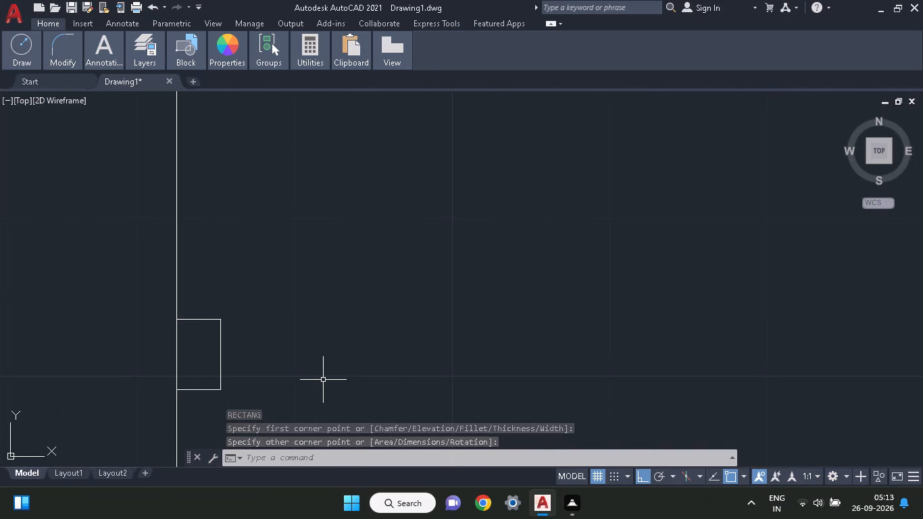
pyautogui.keyDown('ctrl'); pyautogui.scroll(-3, 323, 380); pyautogui.keyUp('ctrl')
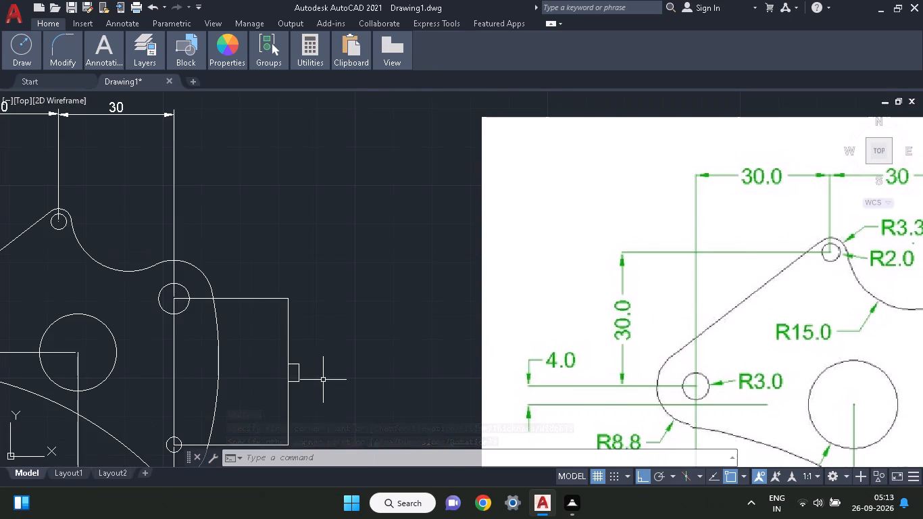
pyautogui.keyDown('ctrl'); pyautogui.scroll(-1, 323, 380); pyautogui.keyUp('ctrl')
pyautogui.keyDown('ctrl'); pyautogui.scroll(2, 323, 380); pyautogui.keyUp('ctrl')
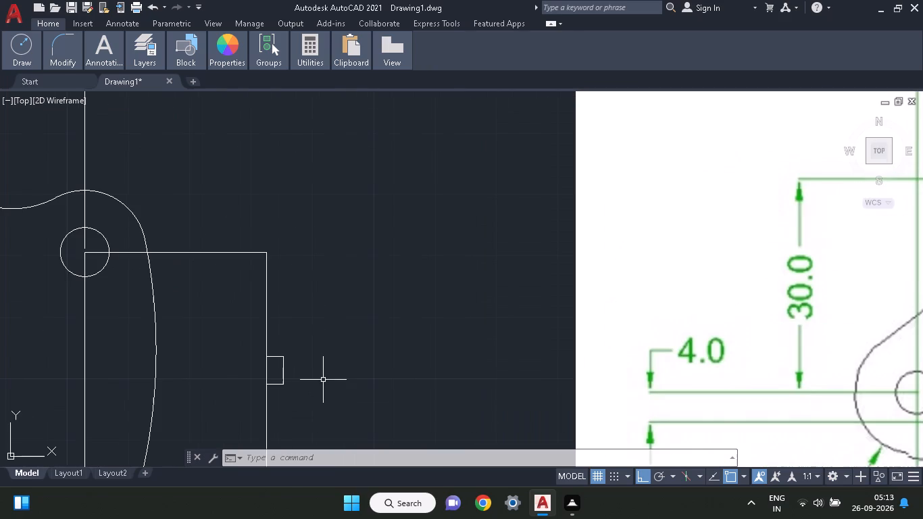
pyautogui.click(278, 382)
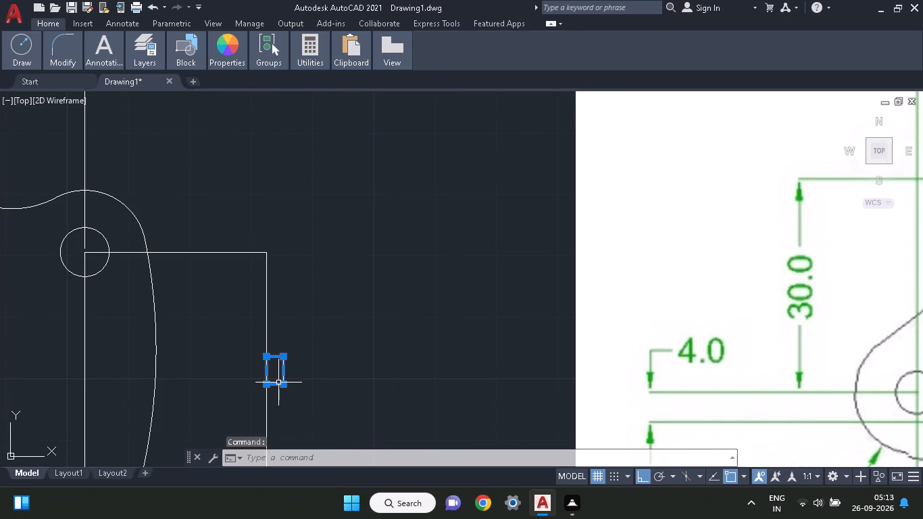
pyautogui.rightClick(316, 276)
pyautogui.click(357, 237)
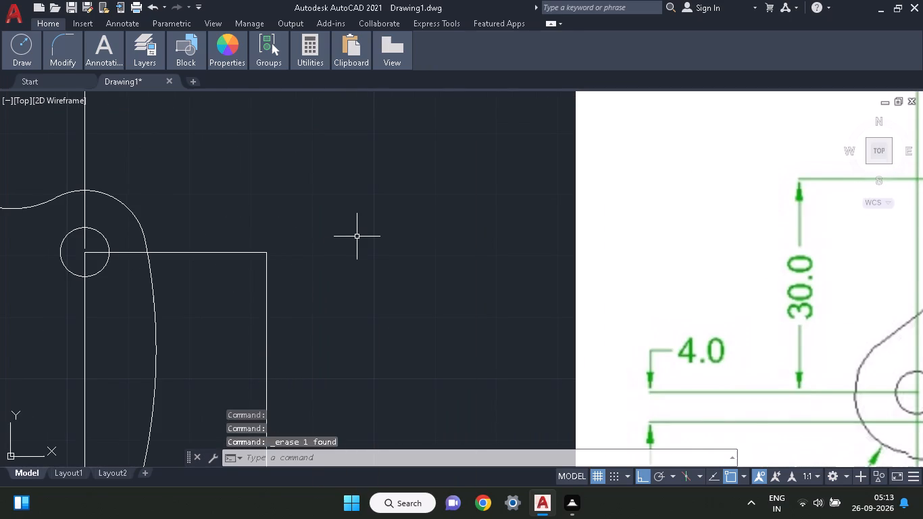
# Draw an upright rectangle about 5 wide and 8.5 high, starting on the outer vertical dimension line and extending away from the plate.
pyautogui.write('r')
pyautogui.press('space')
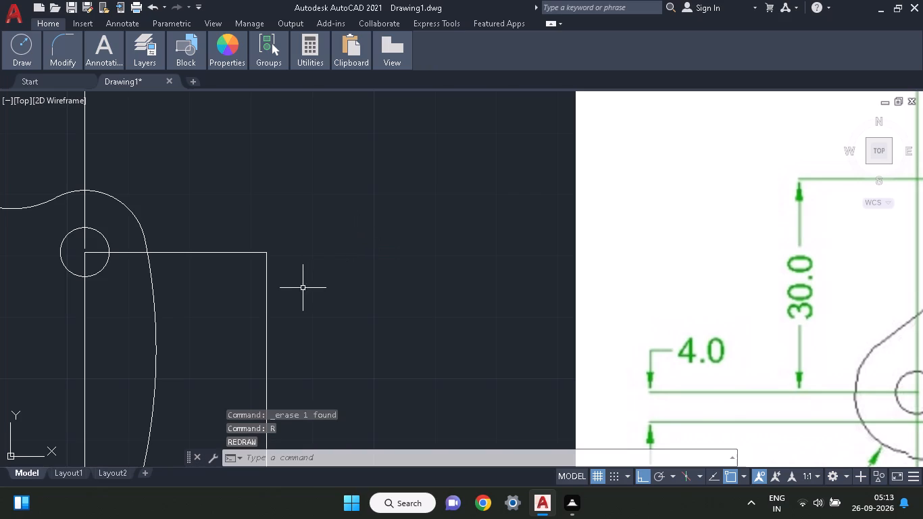
pyautogui.write('rec')
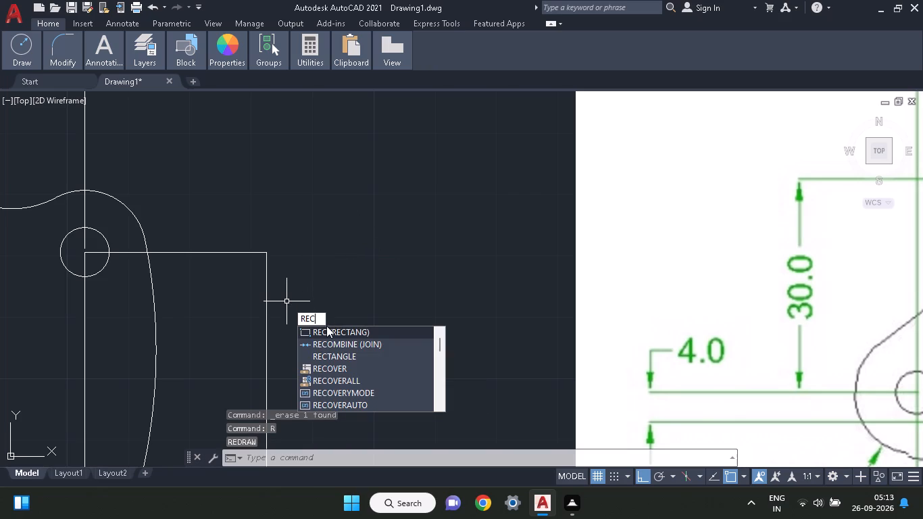
pyautogui.click(326, 326)
pyautogui.click(323, 330)
pyautogui.moveTo(326, 322); pyautogui.dragTo(361, 277, button='middle')
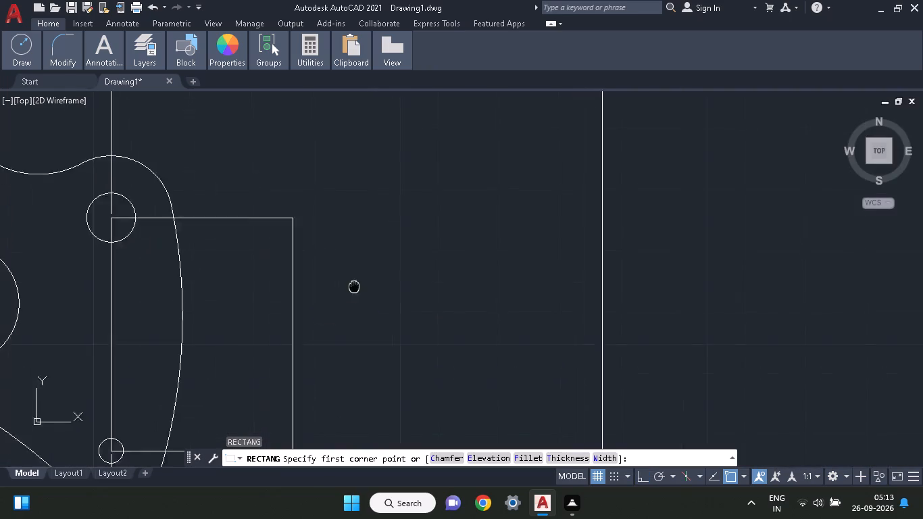
pyautogui.moveTo(361, 277); pyautogui.dragTo(398, 242, button='middle')
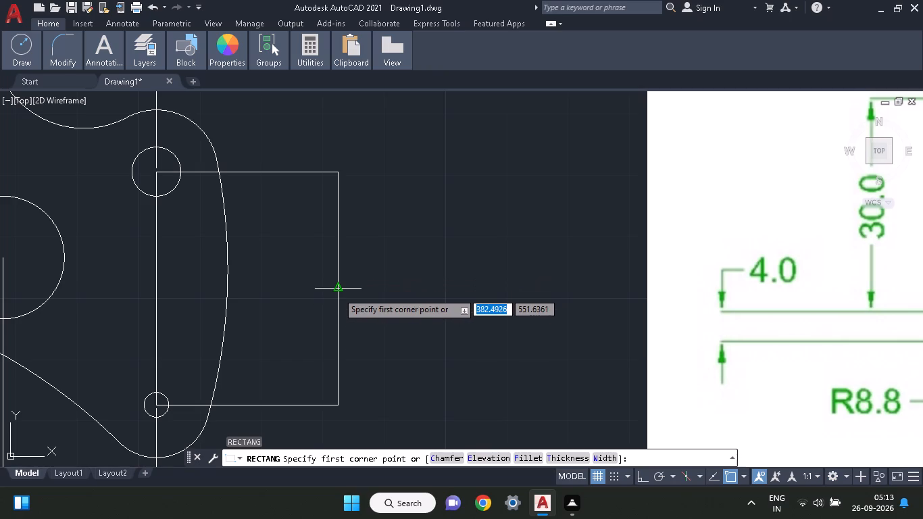
pyautogui.click(337, 292)
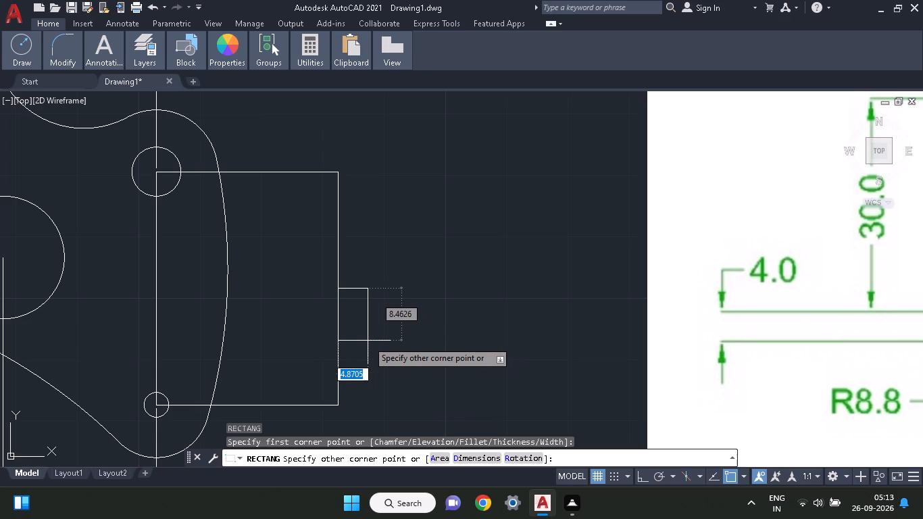
pyautogui.click(370, 341)
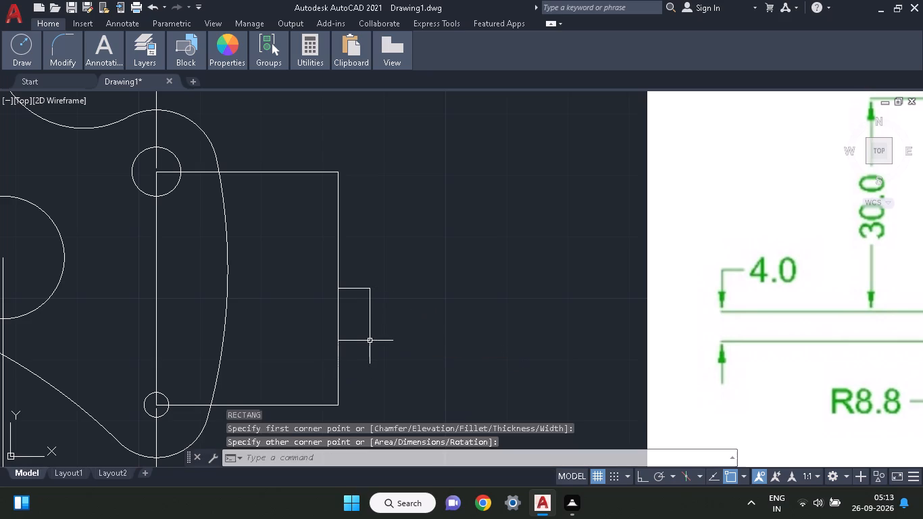
# Move the rectangle by its centre onto the outer vertical dimension line so it straddles the line near its middle.
pyautogui.click(367, 326)
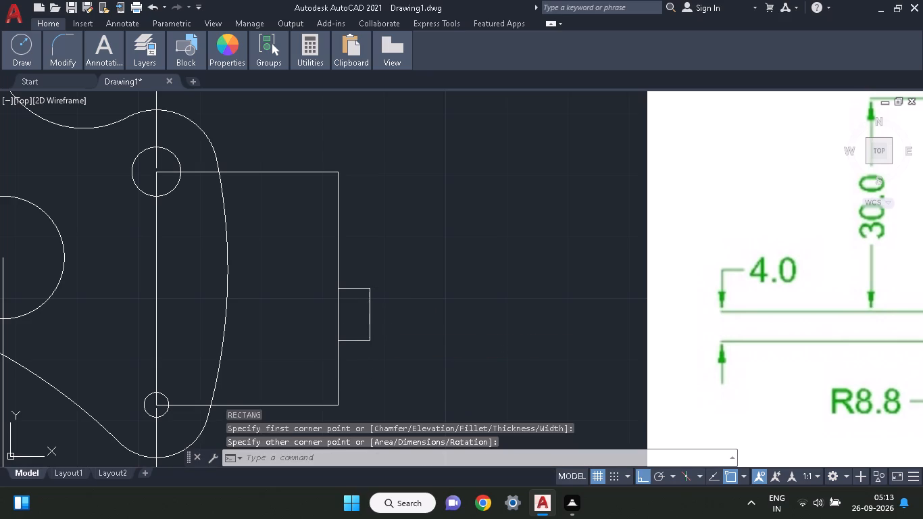
pyautogui.click(377, 316)
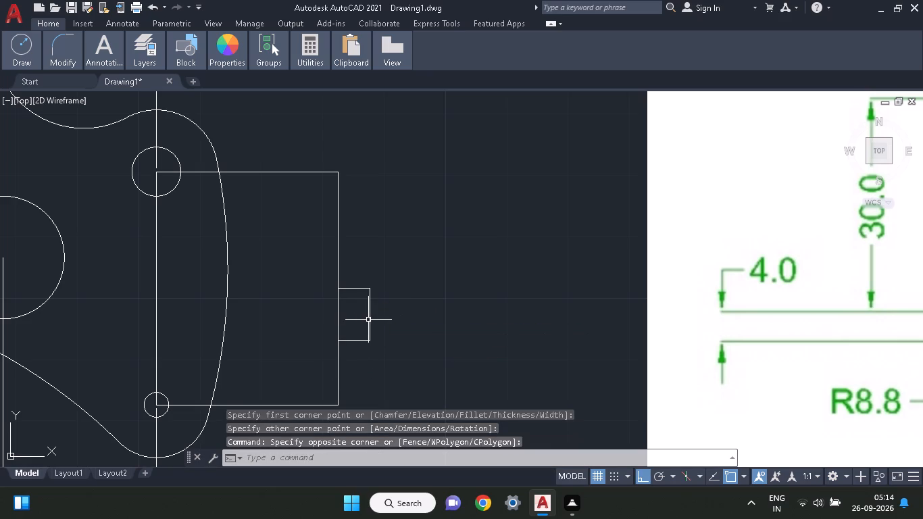
pyautogui.click(368, 320)
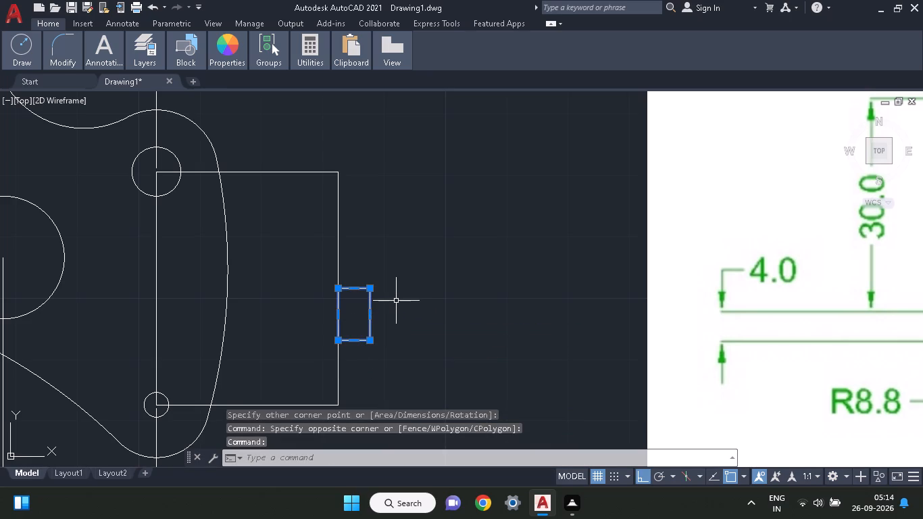
pyautogui.write('mo')
pyautogui.click(407, 345)
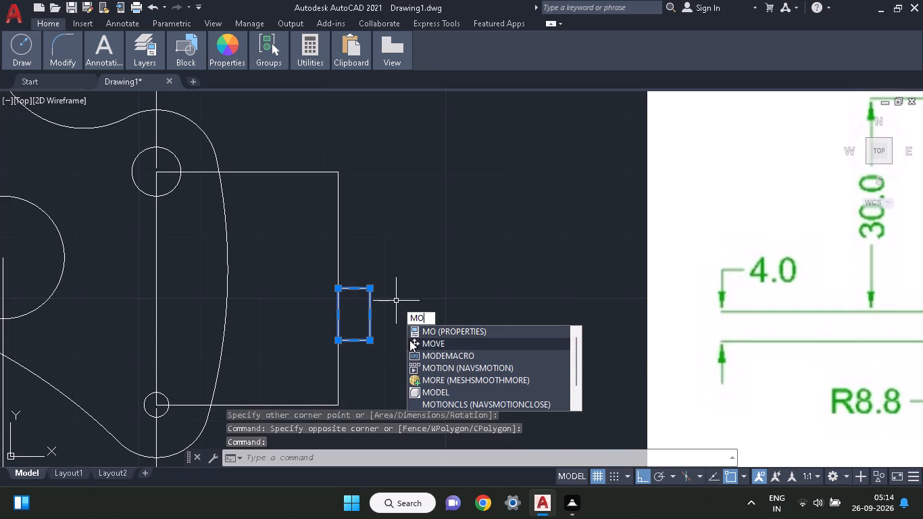
pyautogui.click(416, 341)
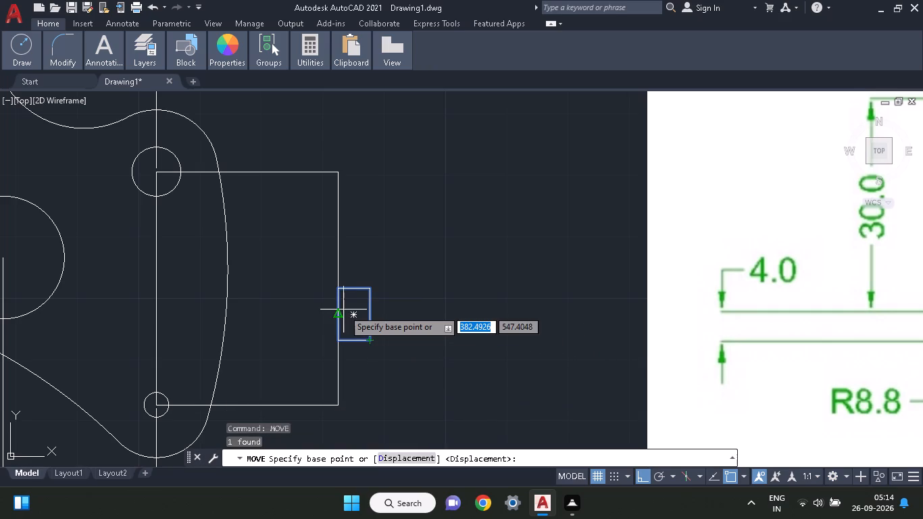
pyautogui.click(350, 315)
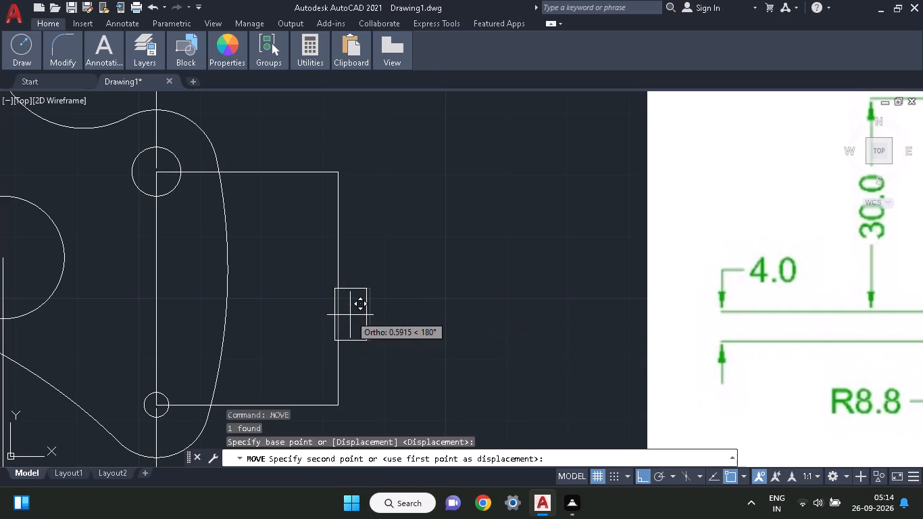
pyautogui.click(337, 298)
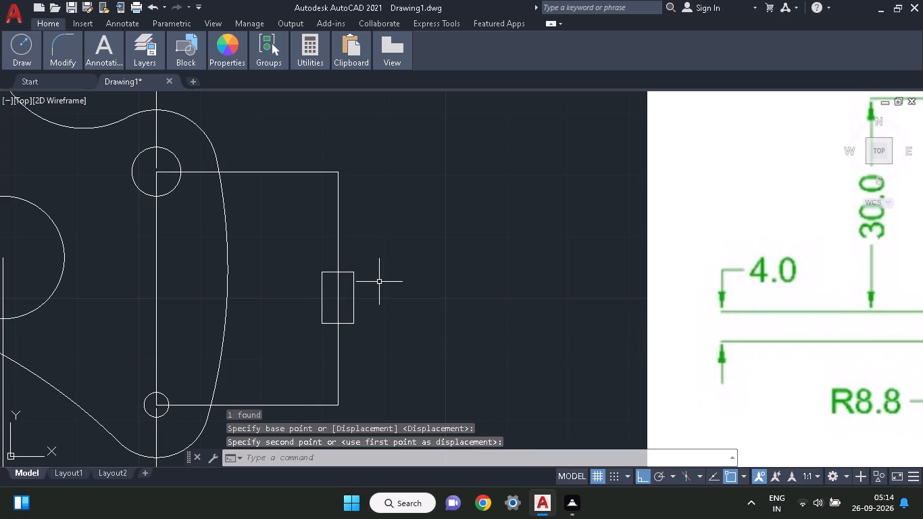
# Trim the portion of the outer vertical dimension line that runs through the rectangle.
pyautogui.write('tr')
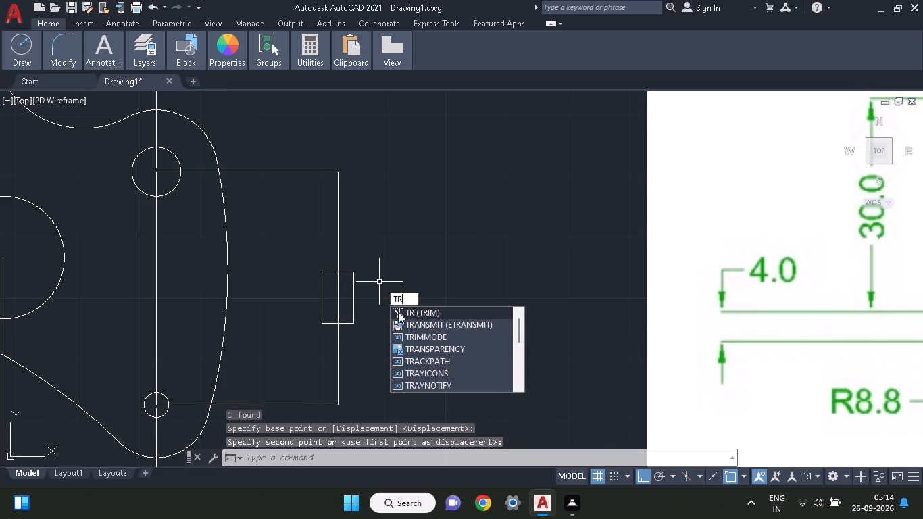
pyautogui.click(398, 312)
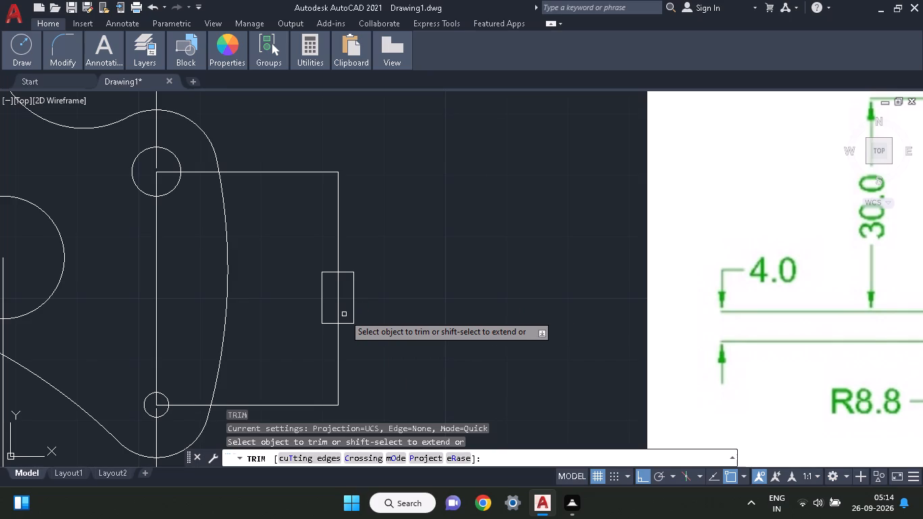
pyautogui.click(338, 307)
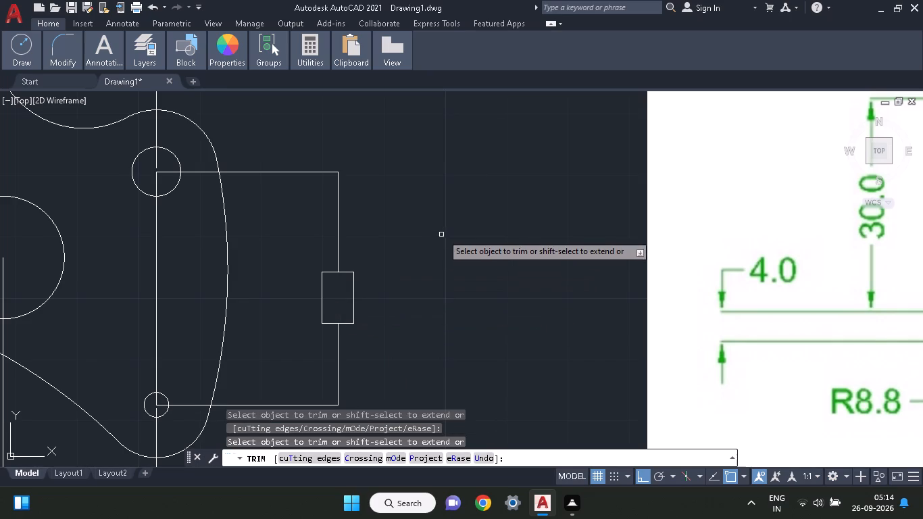
pyautogui.rightClick(443, 233)
pyautogui.click(452, 239)
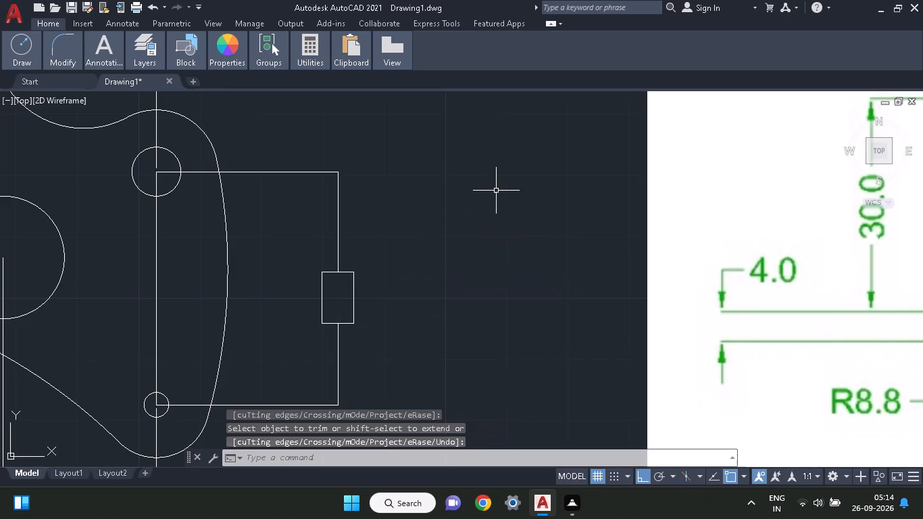
# Add single-line text 35 starting at the helper rectangle's lower corner away from the plate, unrotated, with a height of about 5.2.
pyautogui.write('te')
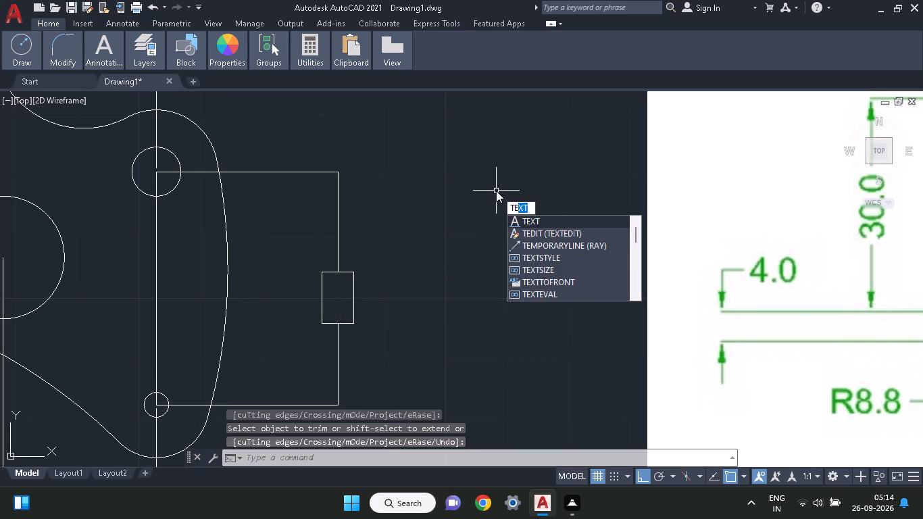
pyautogui.write('xt')
pyautogui.press('space')
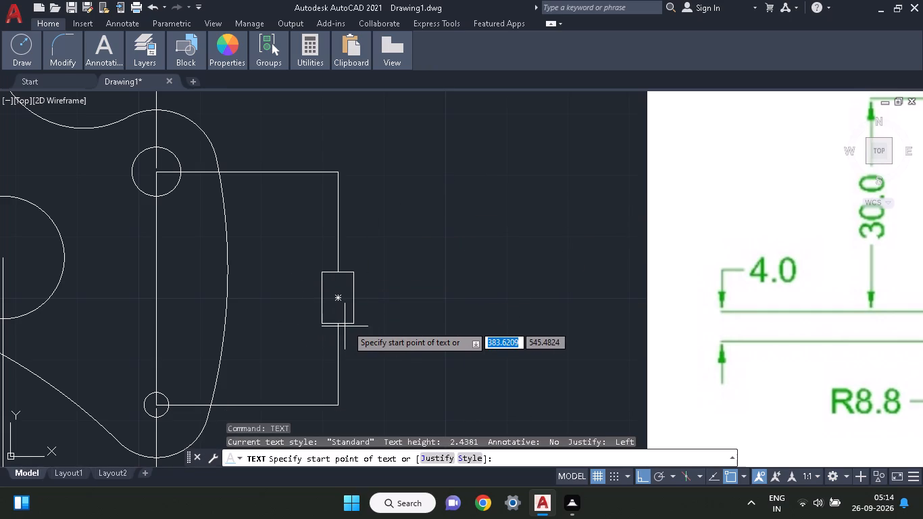
pyautogui.click(358, 328)
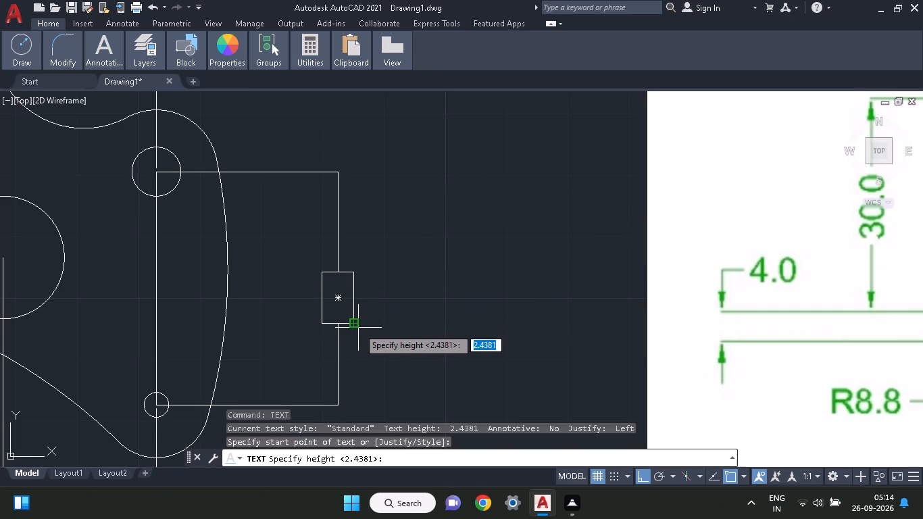
pyautogui.click(324, 327)
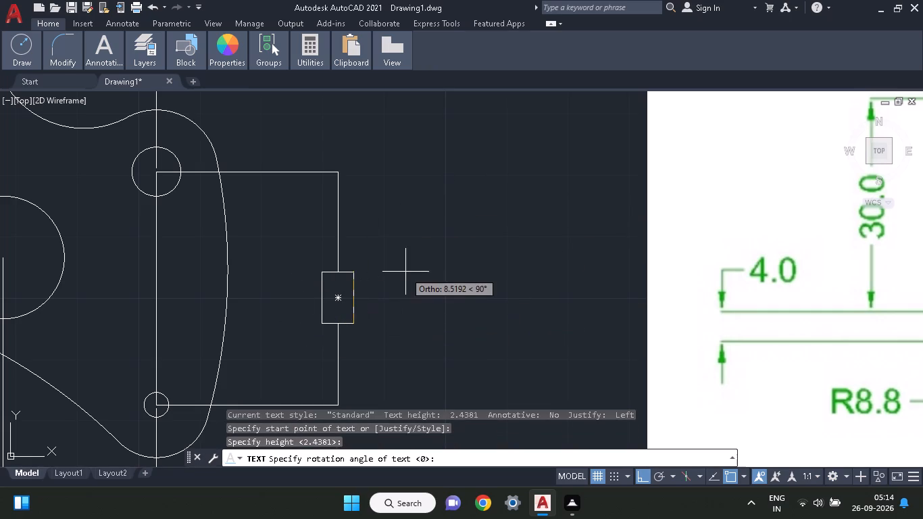
pyautogui.click(353, 322)
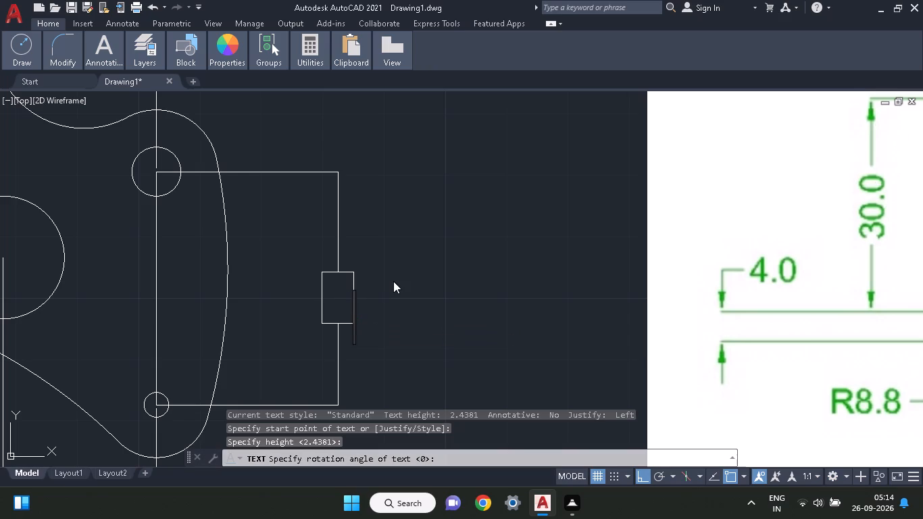
pyautogui.write('35')
pyautogui.click(441, 288)
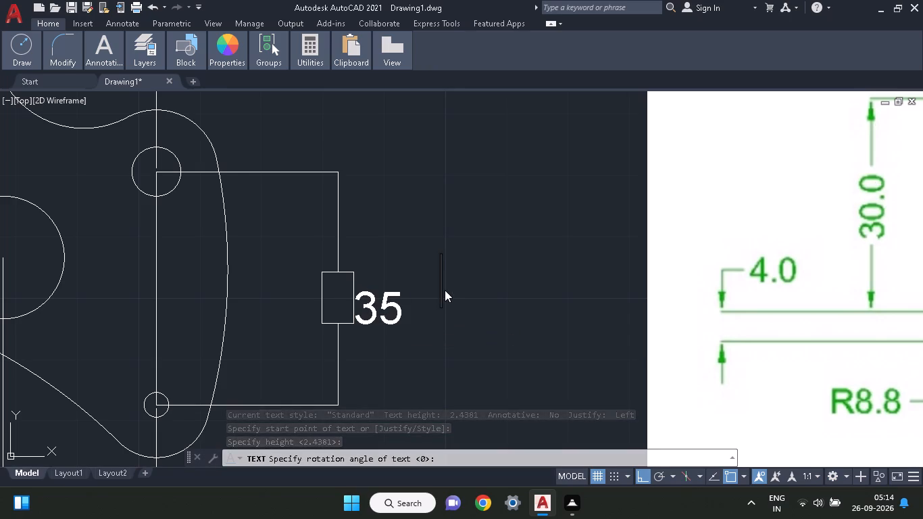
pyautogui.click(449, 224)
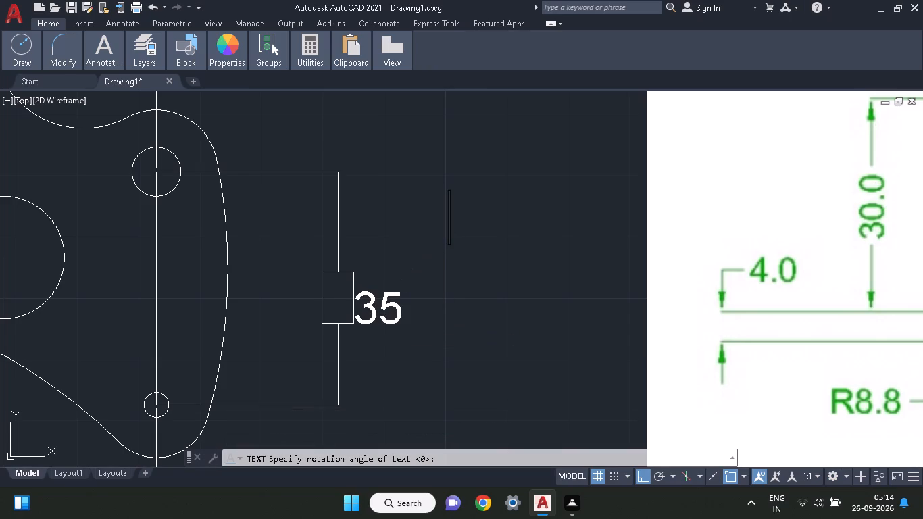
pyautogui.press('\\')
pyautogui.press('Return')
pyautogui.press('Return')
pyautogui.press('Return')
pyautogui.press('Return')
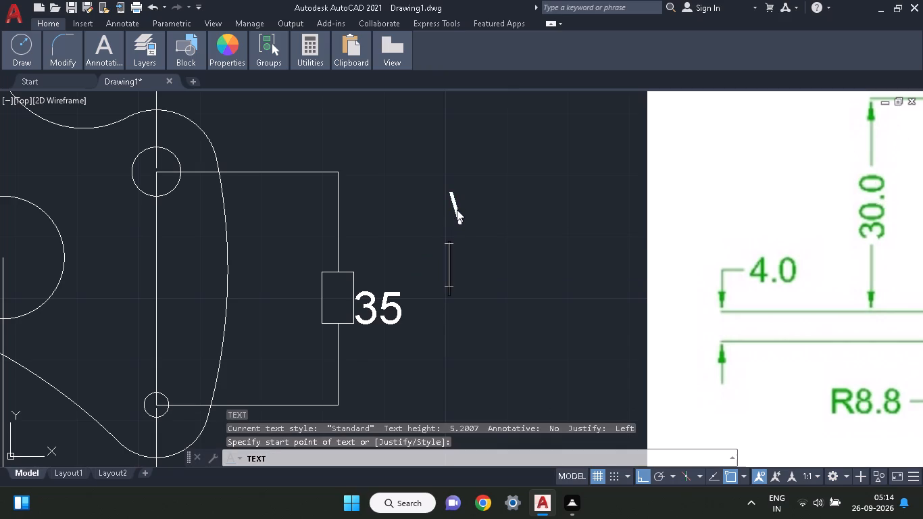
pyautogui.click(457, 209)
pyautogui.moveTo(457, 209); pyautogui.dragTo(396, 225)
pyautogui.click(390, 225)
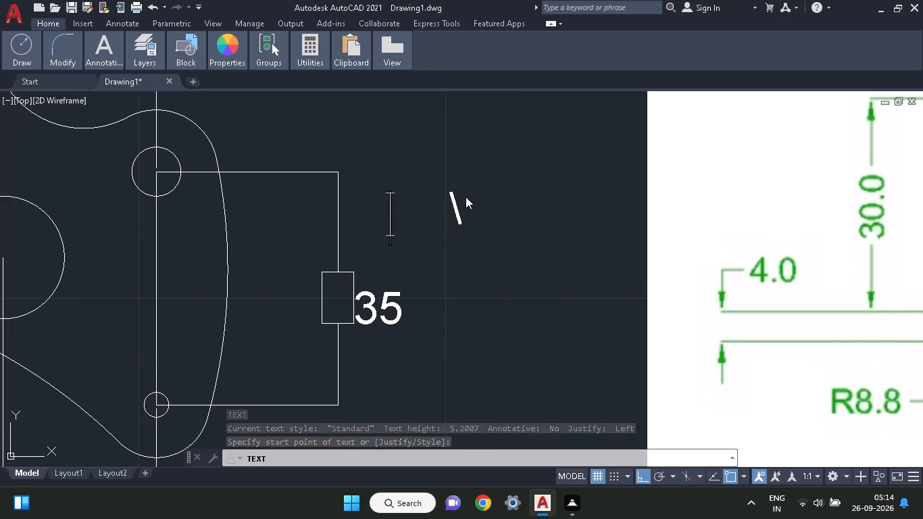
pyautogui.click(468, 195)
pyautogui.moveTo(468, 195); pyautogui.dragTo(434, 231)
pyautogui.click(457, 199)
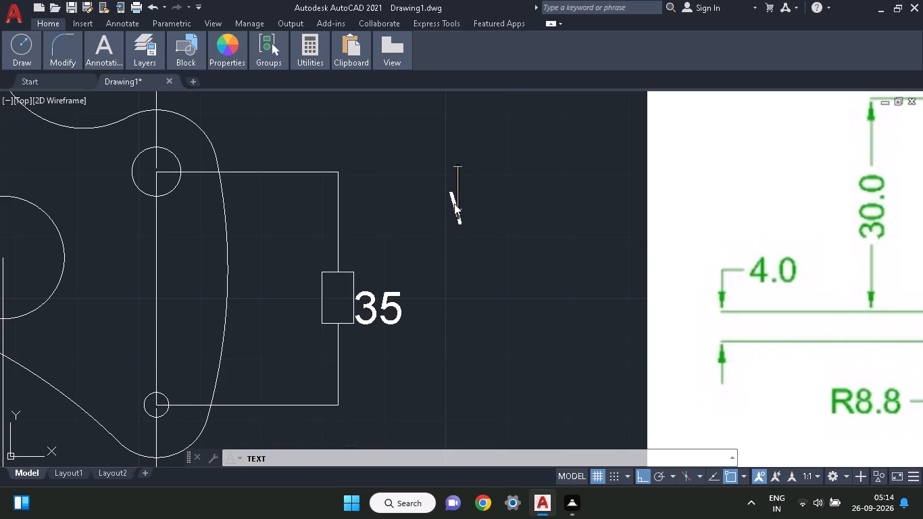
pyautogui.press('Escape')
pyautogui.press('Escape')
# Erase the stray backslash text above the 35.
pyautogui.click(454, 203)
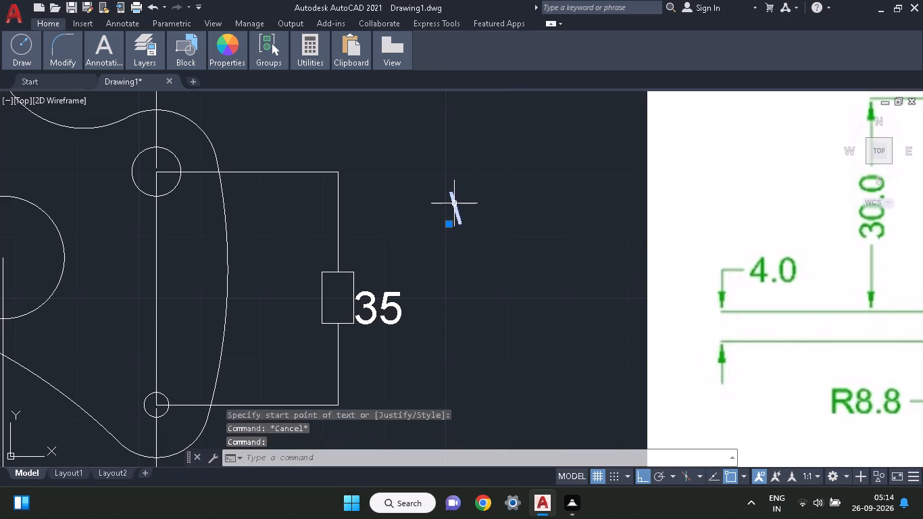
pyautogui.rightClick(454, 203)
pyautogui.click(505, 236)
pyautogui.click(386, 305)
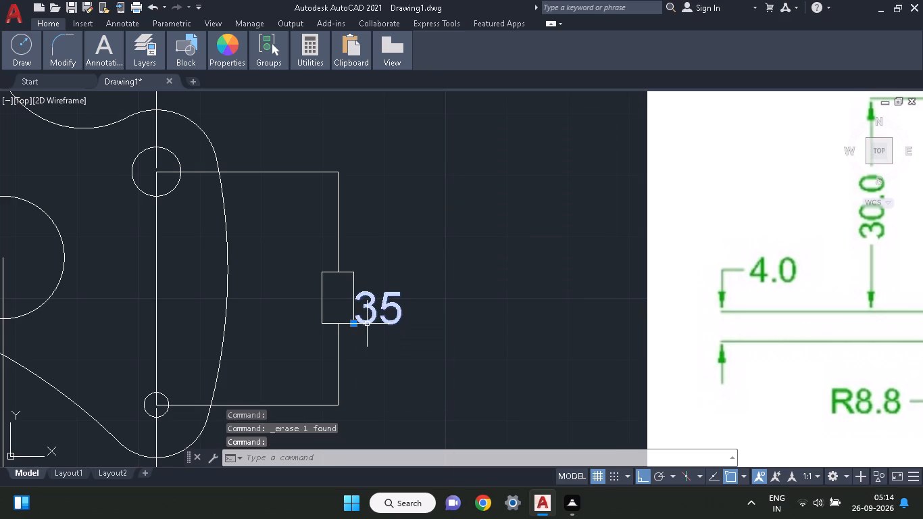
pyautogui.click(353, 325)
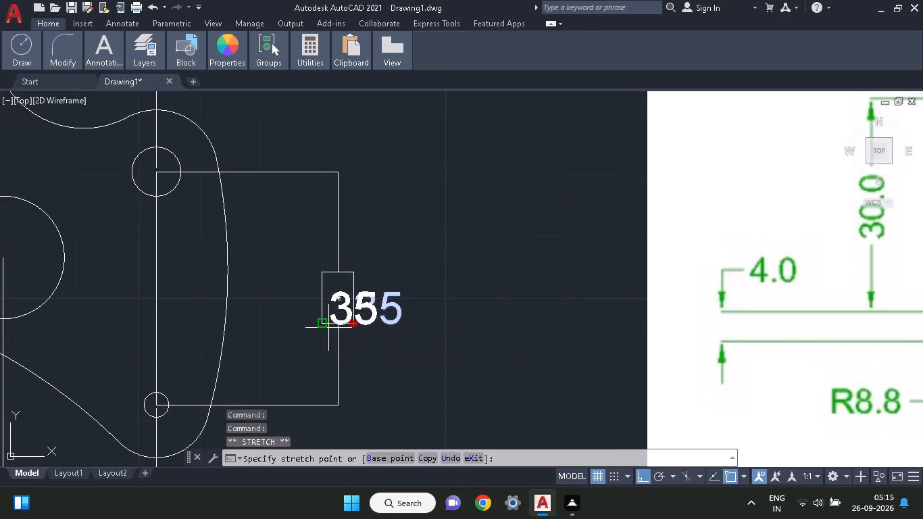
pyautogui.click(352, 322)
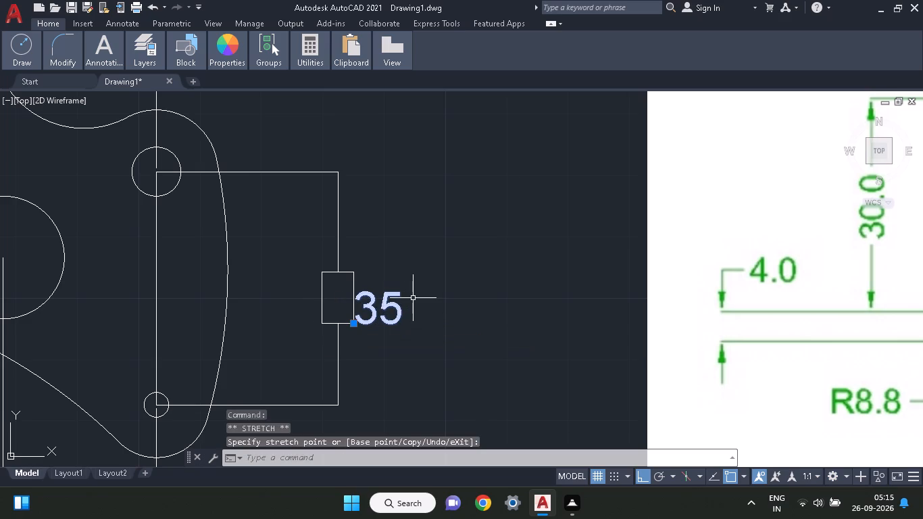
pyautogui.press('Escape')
# Rotate the 35 text 90° about its start point at the rectangle's corner so it reads upward inside the rectangle.
pyautogui.write('ro')
pyautogui.click(430, 325)
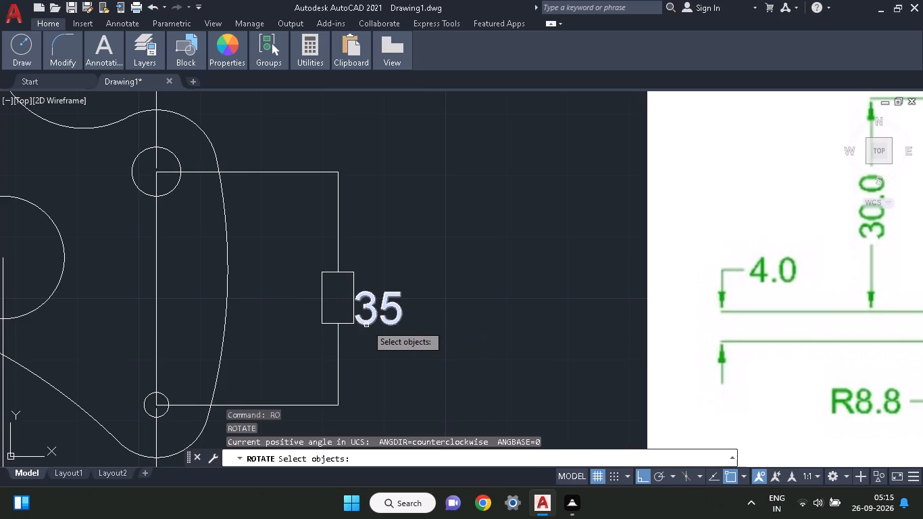
pyautogui.click(389, 309)
pyautogui.press('space')
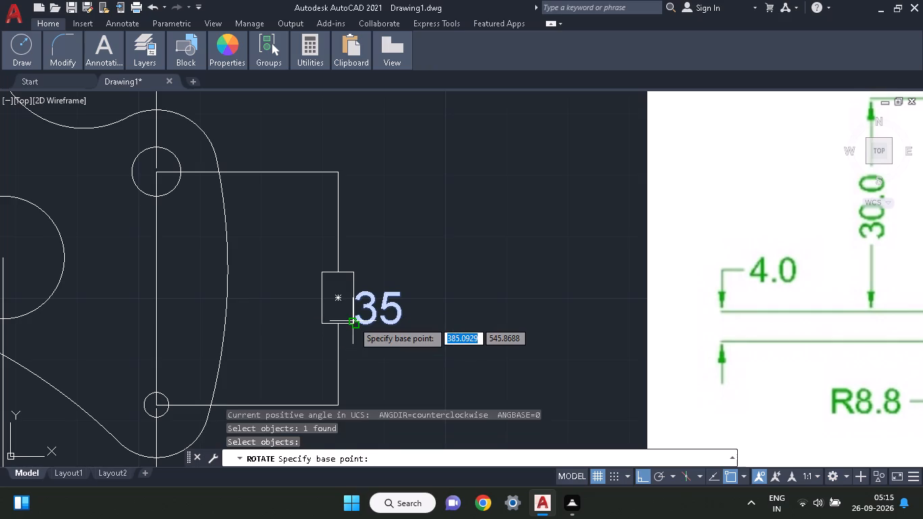
pyautogui.click(353, 321)
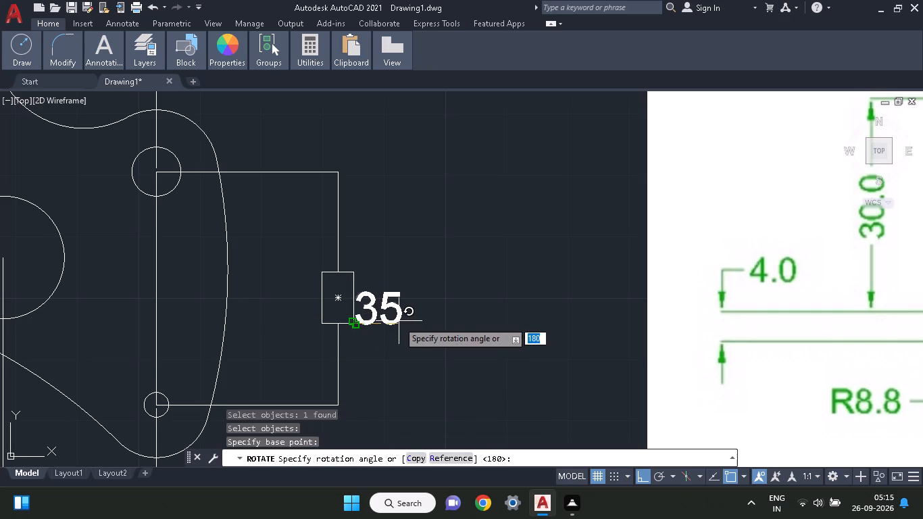
pyautogui.click(353, 306)
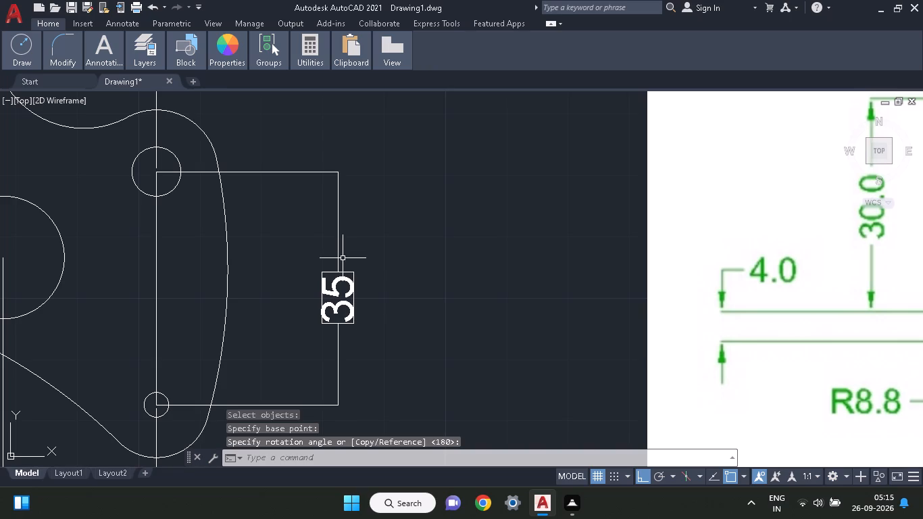
# Erase the helper rectangle around the 35 text.
pyautogui.click(347, 274)
pyautogui.rightClick(349, 274)
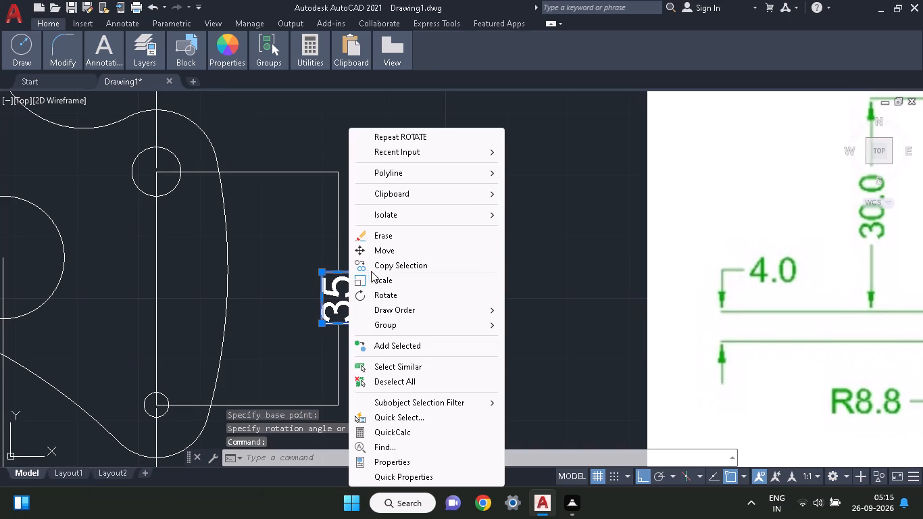
pyautogui.click(422, 241)
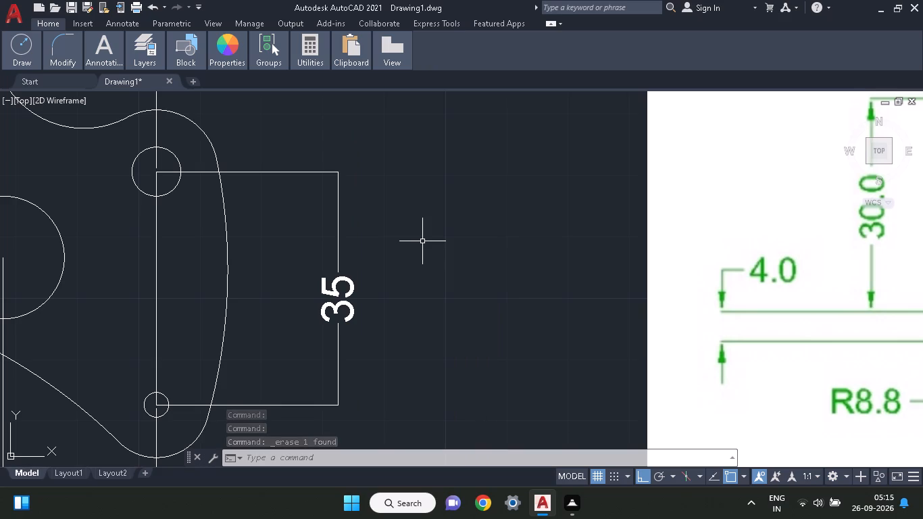
# Draw a 3-sided polygon inscribed in a circle of about 2.2 radius, pointing up, in the empty space beside the dimension.
pyautogui.write('pol')
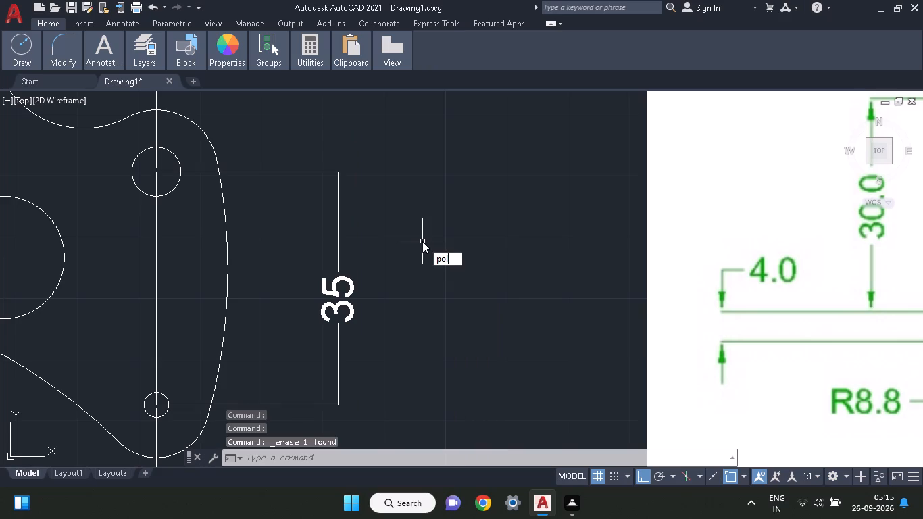
pyautogui.click(451, 271)
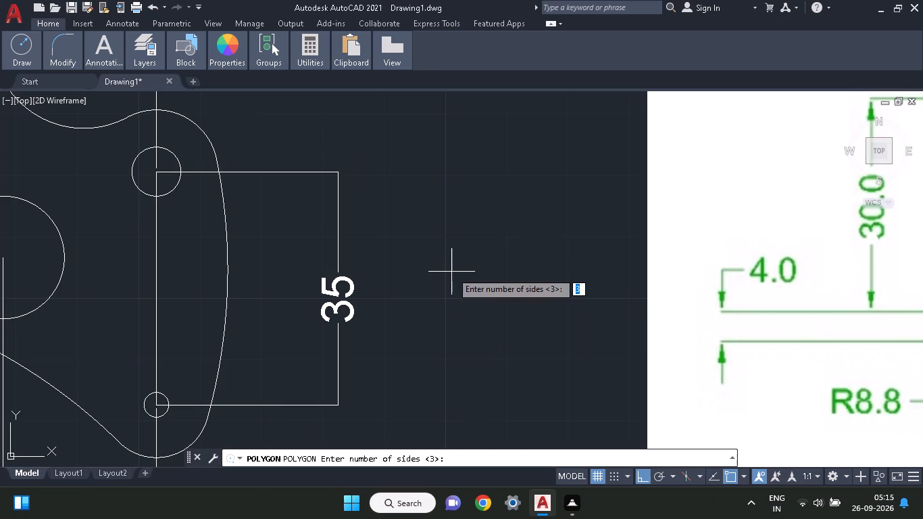
pyautogui.press('space')
pyautogui.press('space')
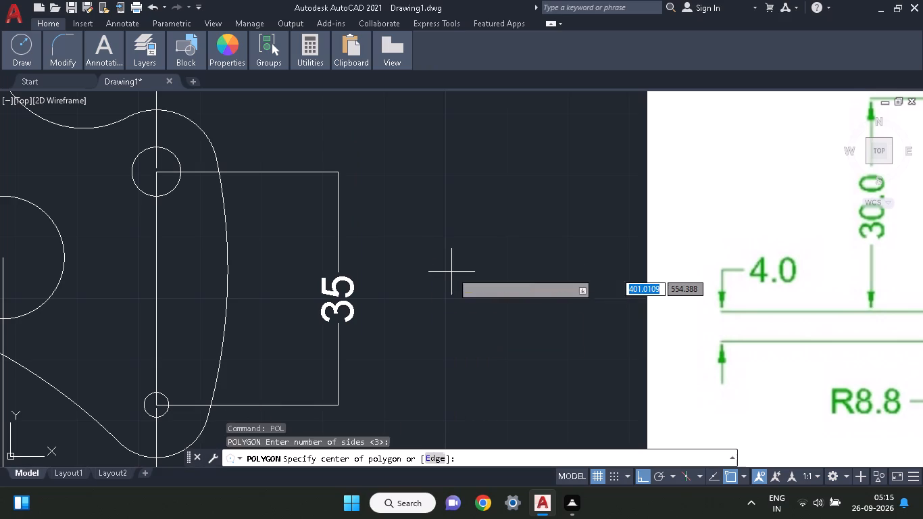
pyautogui.press('space')
pyautogui.click(459, 265)
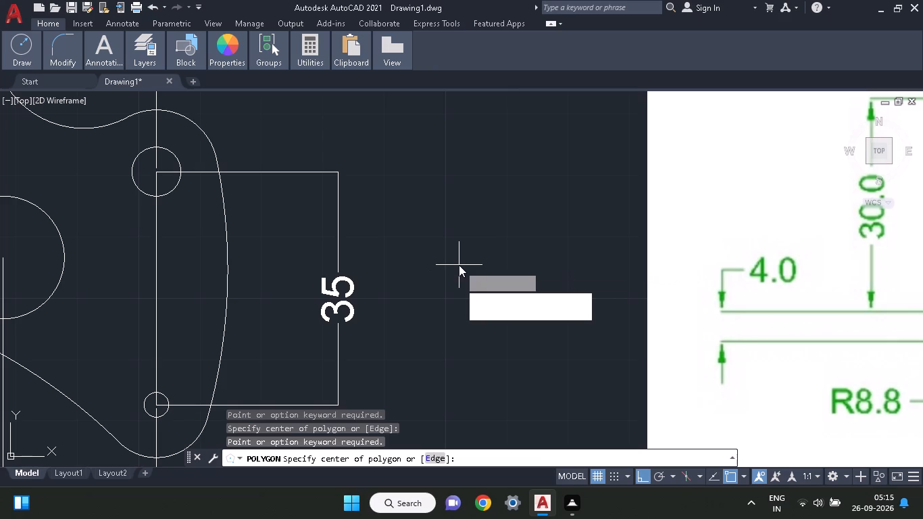
pyautogui.moveTo(490, 306); pyautogui.dragTo(459, 265)
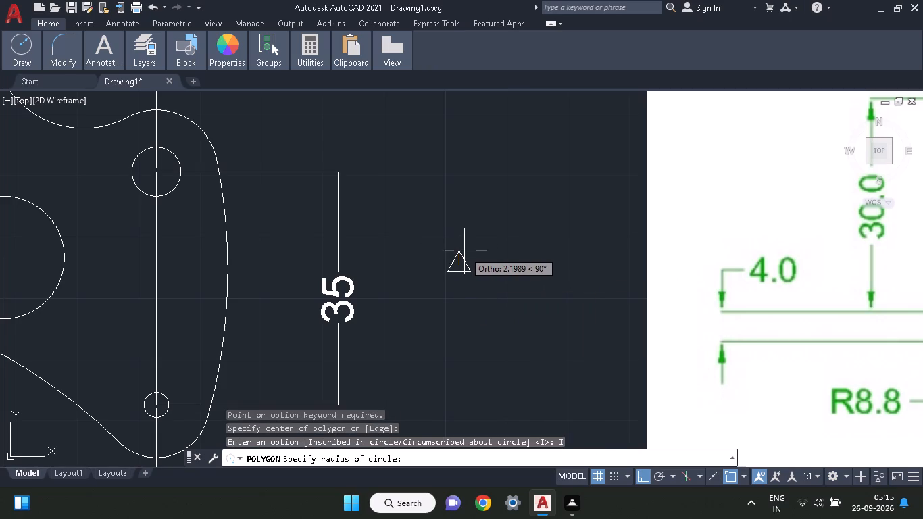
pyautogui.click(464, 251)
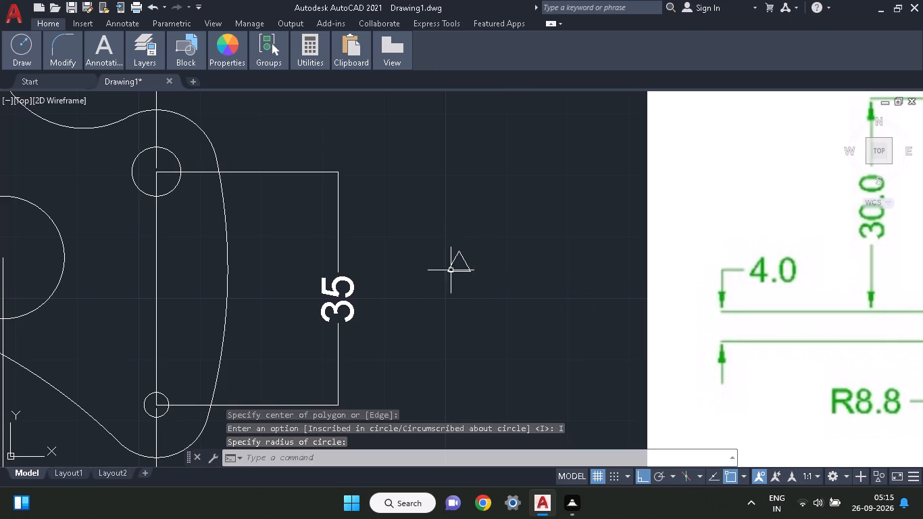
# Copy the triangle by its apex to the upper end of the outer vertical dimension line as an arrowhead.
pyautogui.click(461, 270)
pyautogui.click(451, 295)
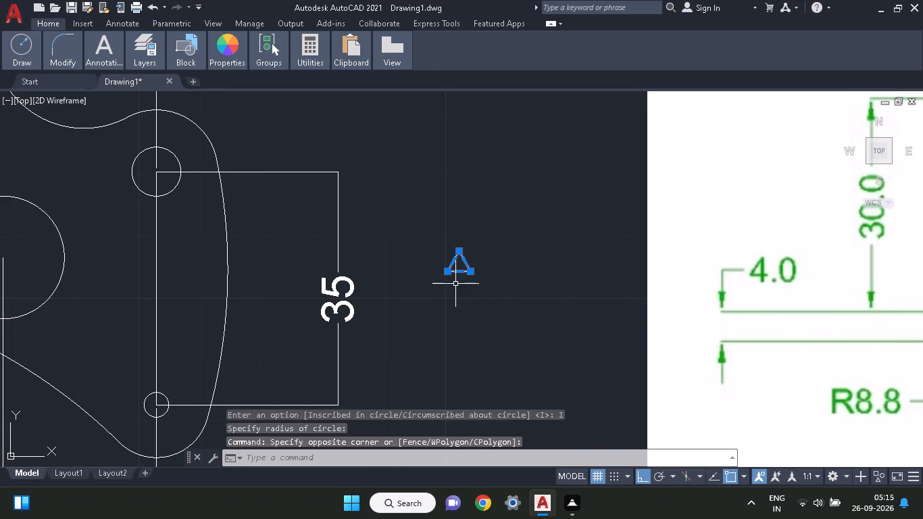
pyautogui.write('cop')
pyautogui.click(506, 316)
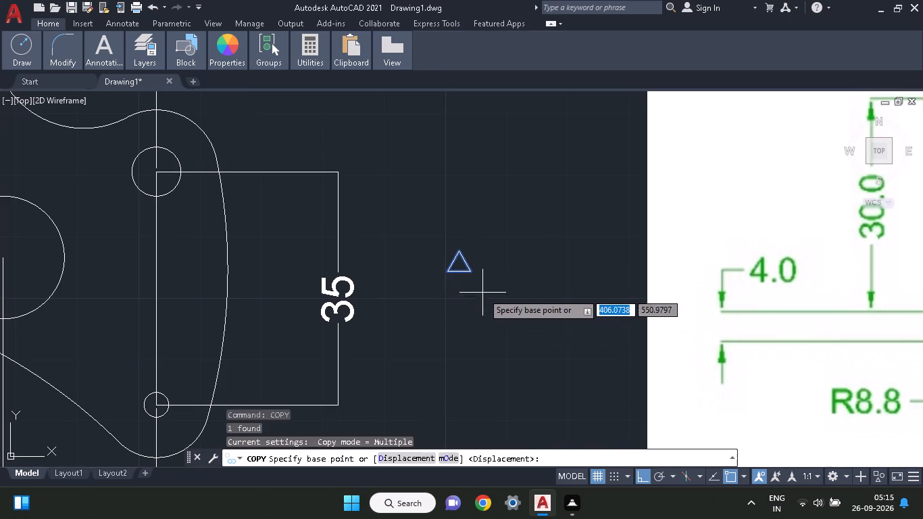
pyautogui.click(461, 255)
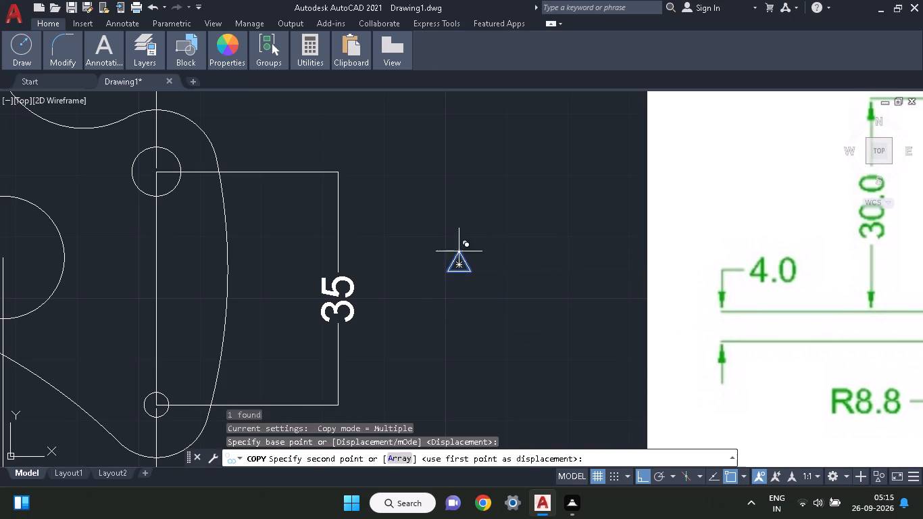
pyautogui.click(339, 176)
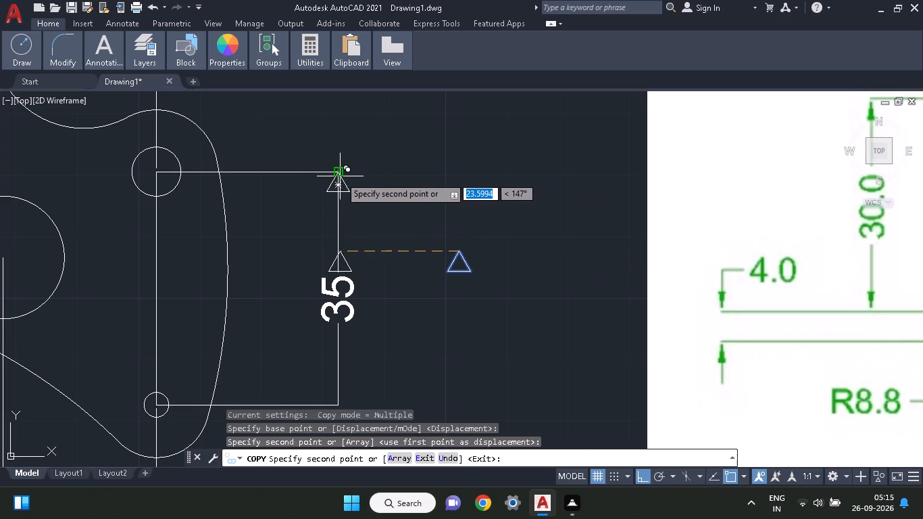
pyautogui.press('Escape')
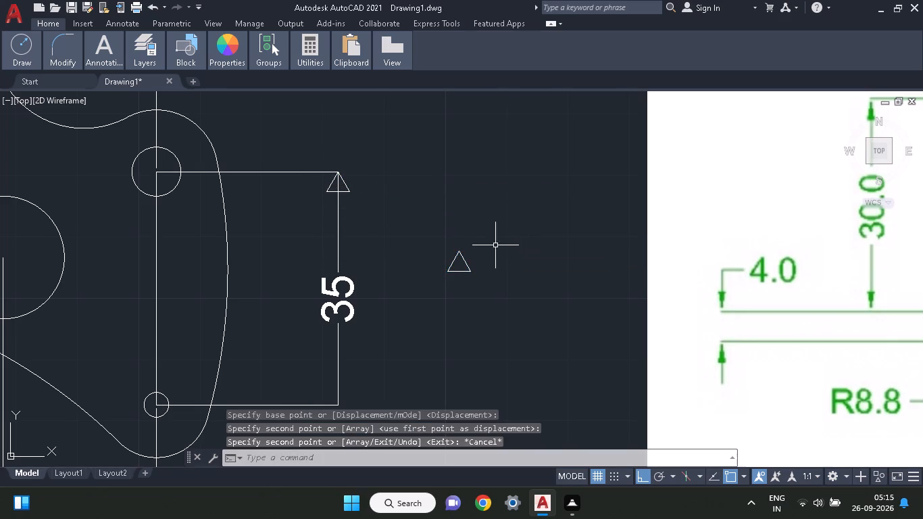
# Rotate the spare triangle beside the 35 dimension 180° about its centre so it points down.
pyautogui.click(463, 263)
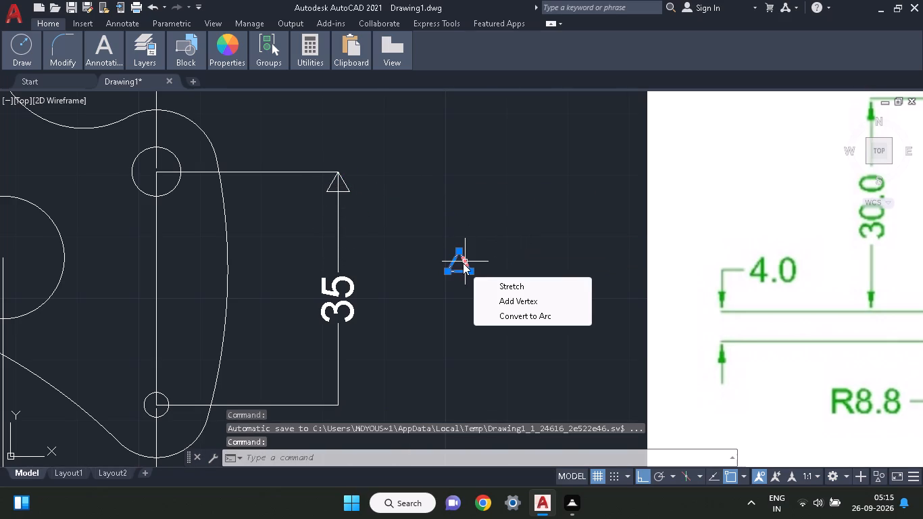
pyautogui.write('ro')
pyautogui.press('Escape')
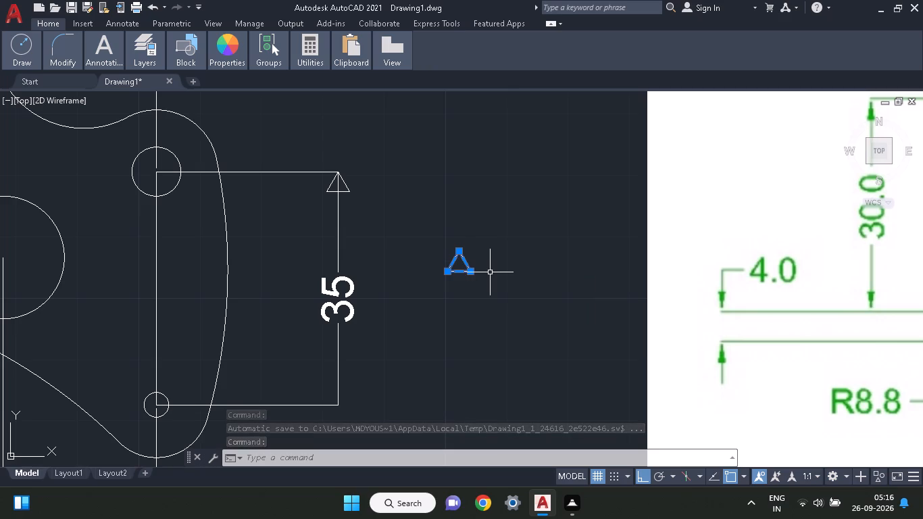
pyautogui.write('ro')
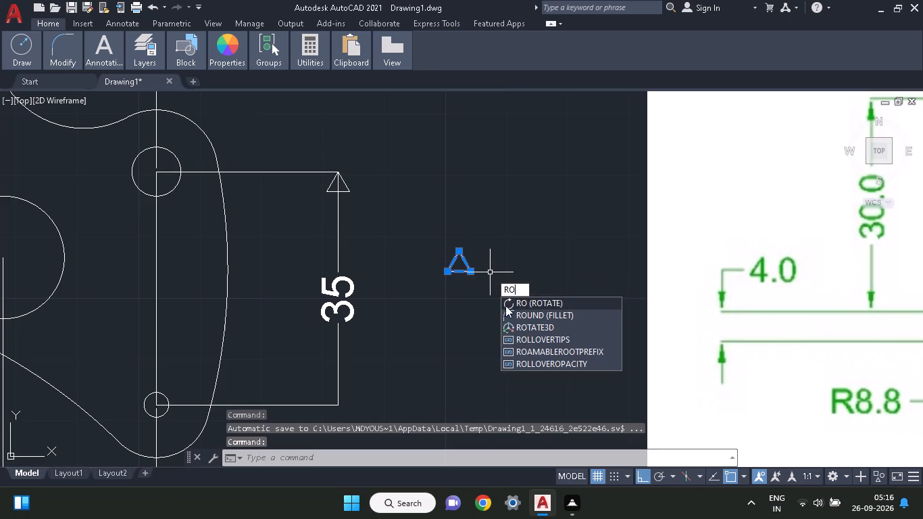
pyautogui.click(511, 301)
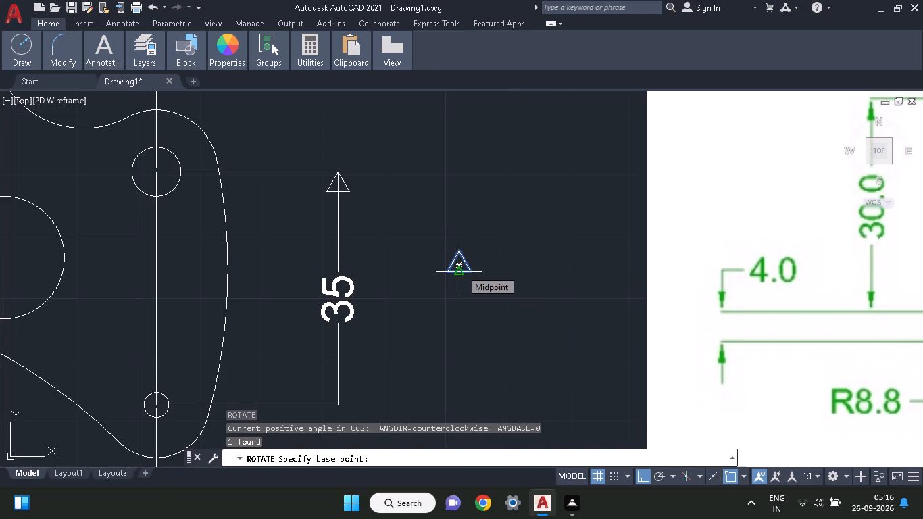
pyautogui.click(461, 262)
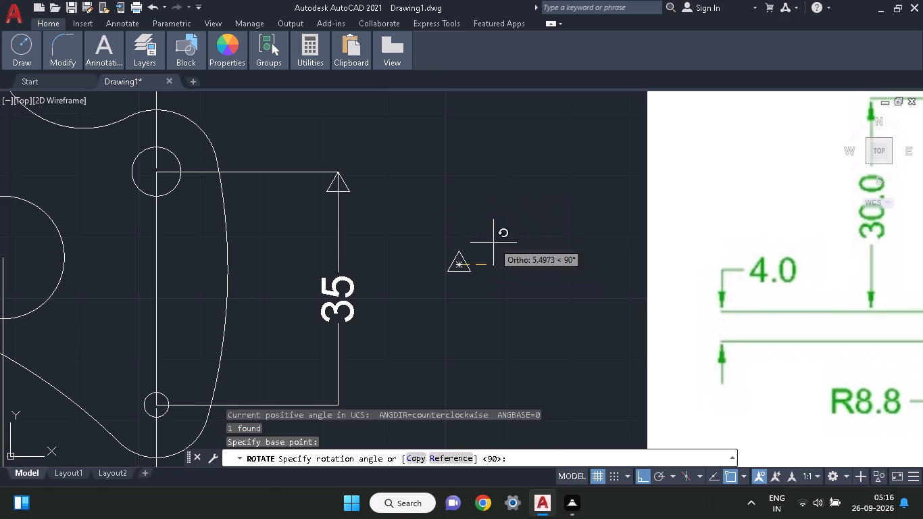
pyautogui.click(420, 303)
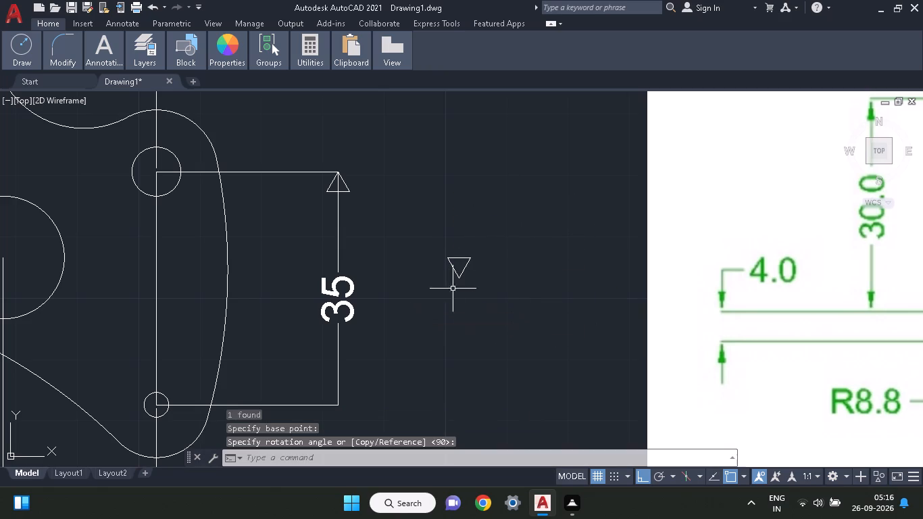
# Move the downward-pointing triangle by its apex to the lower end of the outer vertical dimension line as the second arrowhead.
pyautogui.click(462, 274)
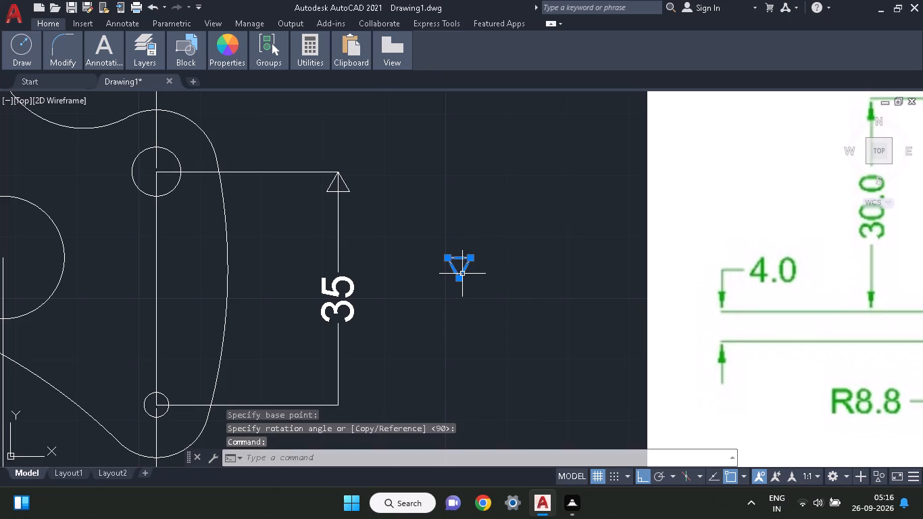
pyautogui.write('mo')
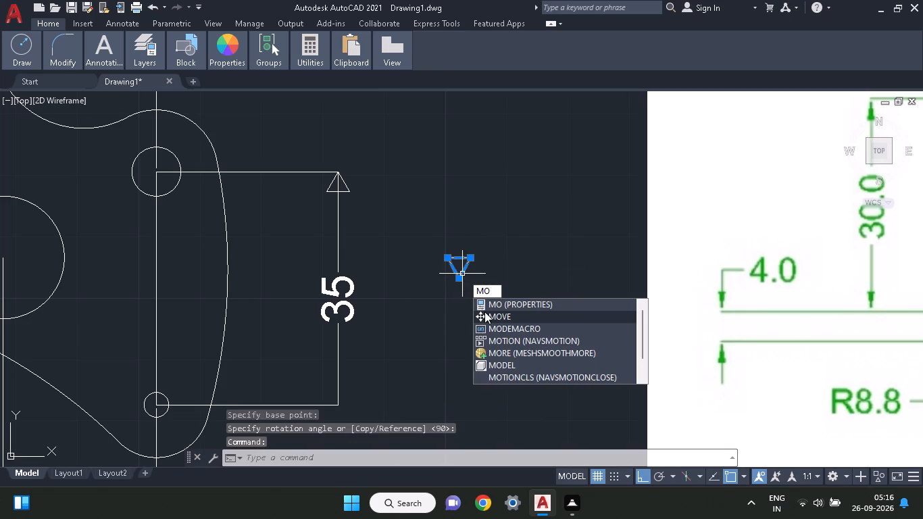
pyautogui.click(484, 312)
pyautogui.click(461, 281)
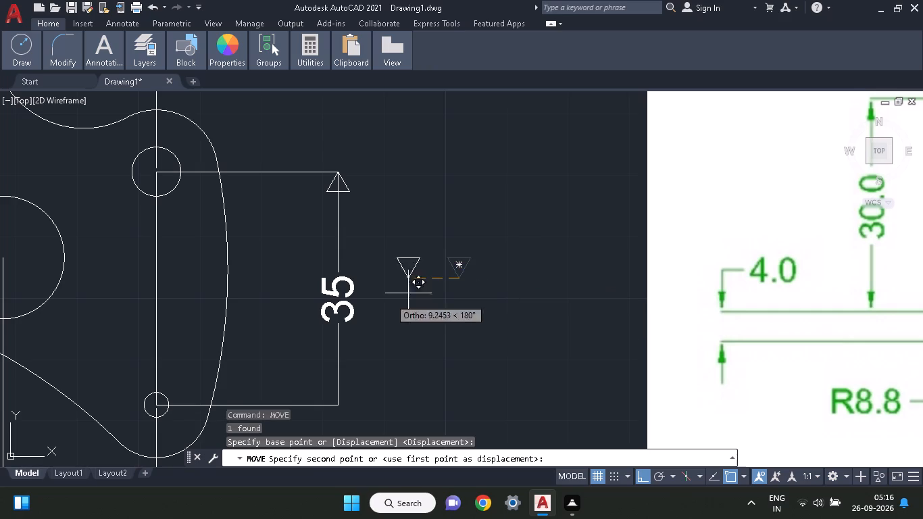
pyautogui.click(336, 402)
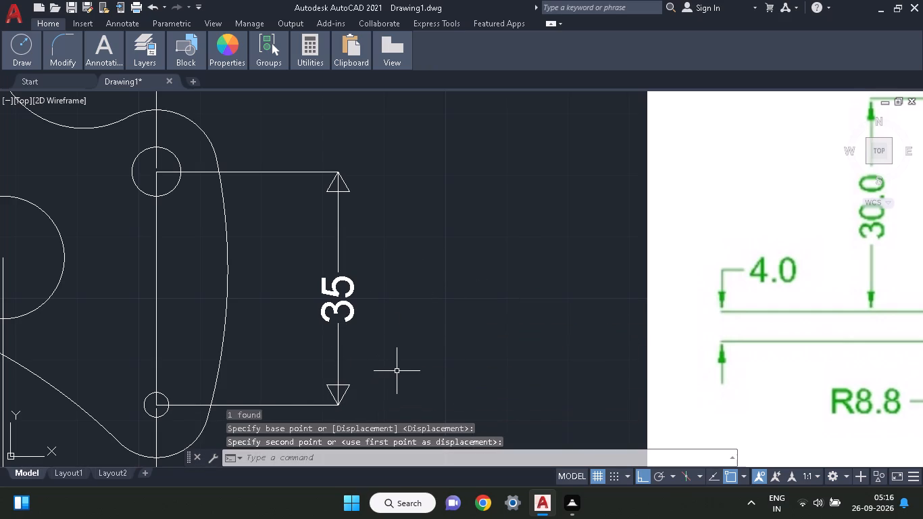
pyautogui.press('Escape')
# Trim the parts of the vertical dimension line that run inside the upper and lower triangle arrowheads.
pyautogui.write('trim')
pyautogui.press('space')
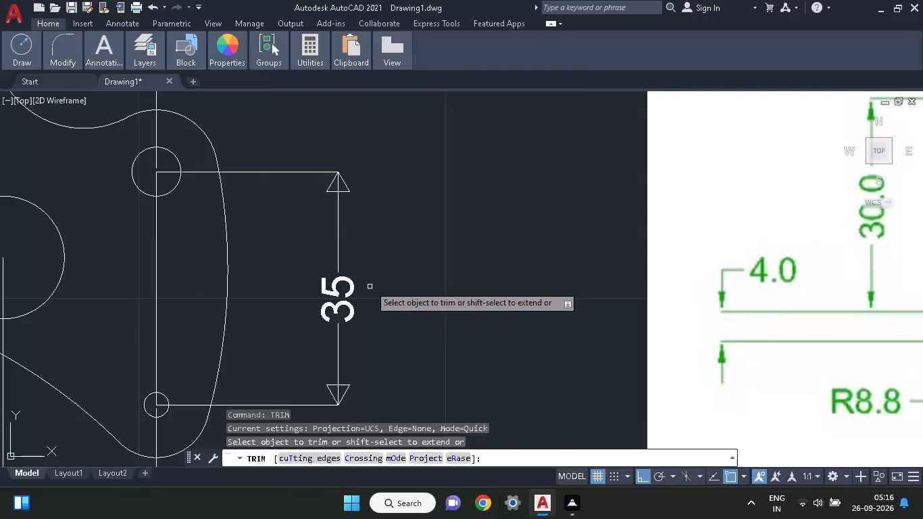
pyautogui.click(339, 185)
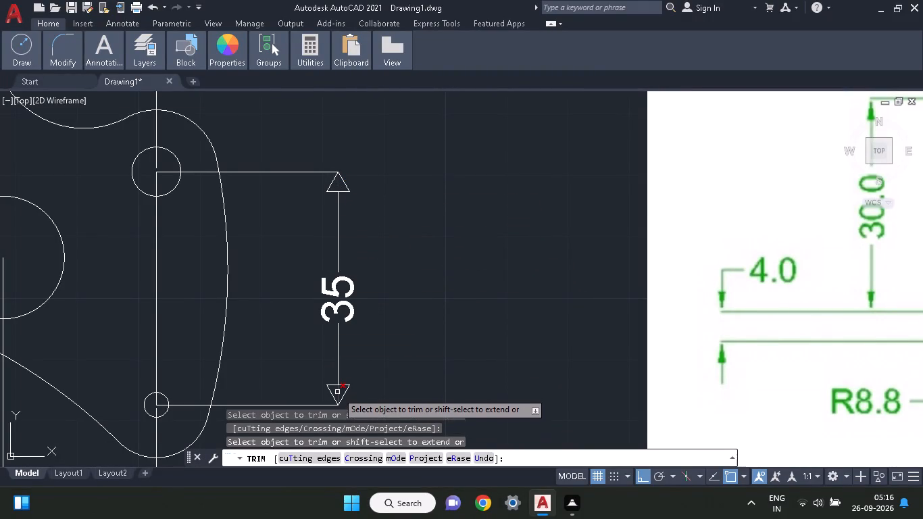
pyautogui.click(337, 392)
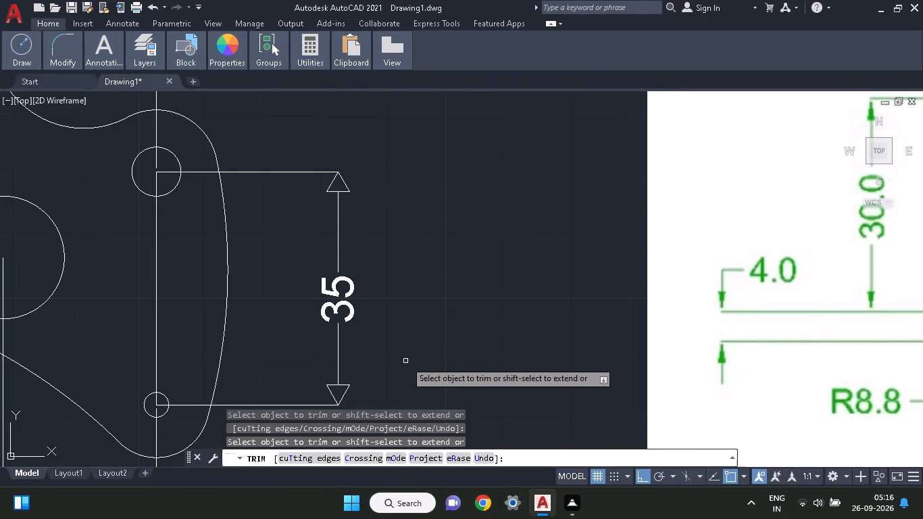
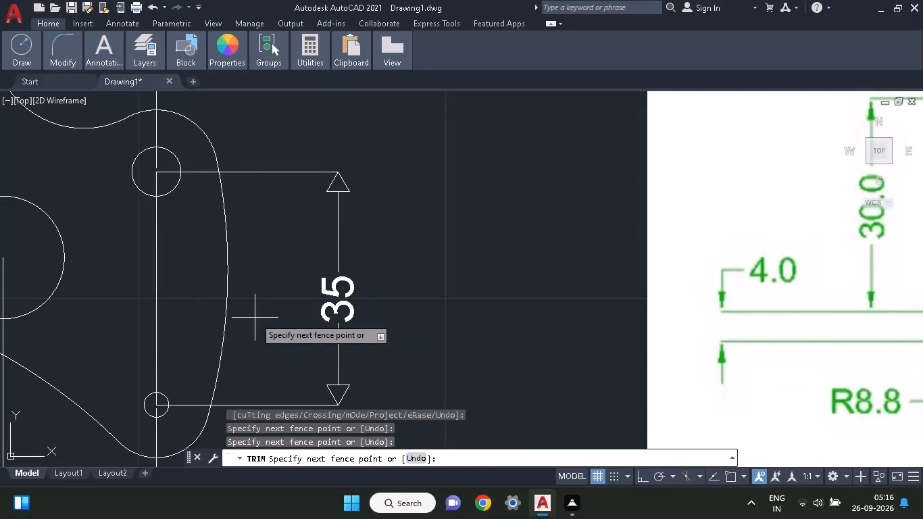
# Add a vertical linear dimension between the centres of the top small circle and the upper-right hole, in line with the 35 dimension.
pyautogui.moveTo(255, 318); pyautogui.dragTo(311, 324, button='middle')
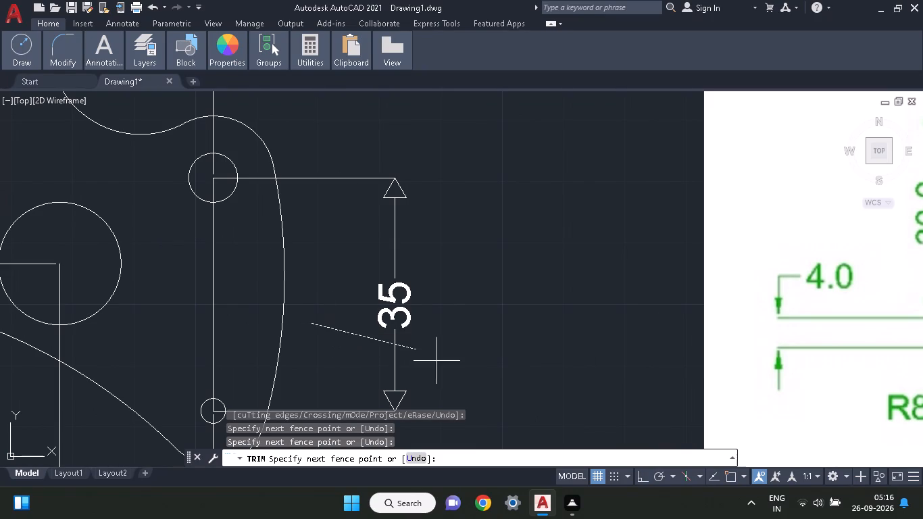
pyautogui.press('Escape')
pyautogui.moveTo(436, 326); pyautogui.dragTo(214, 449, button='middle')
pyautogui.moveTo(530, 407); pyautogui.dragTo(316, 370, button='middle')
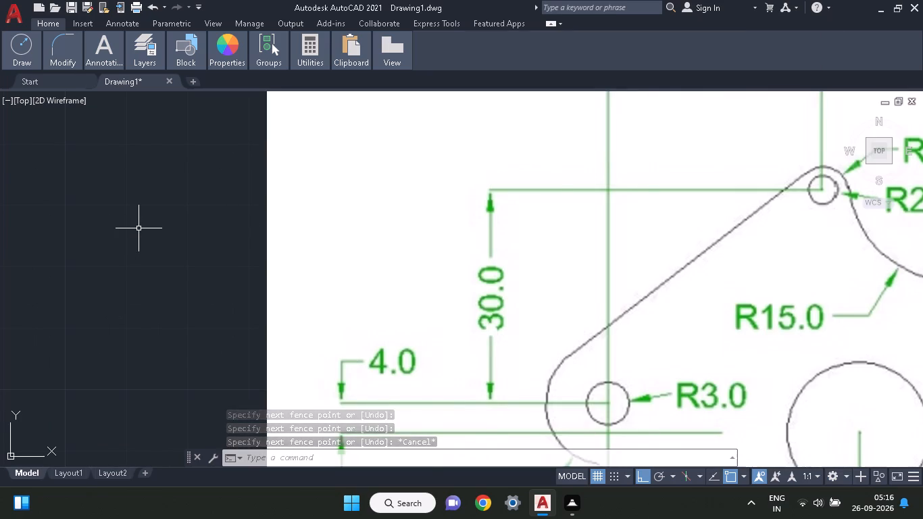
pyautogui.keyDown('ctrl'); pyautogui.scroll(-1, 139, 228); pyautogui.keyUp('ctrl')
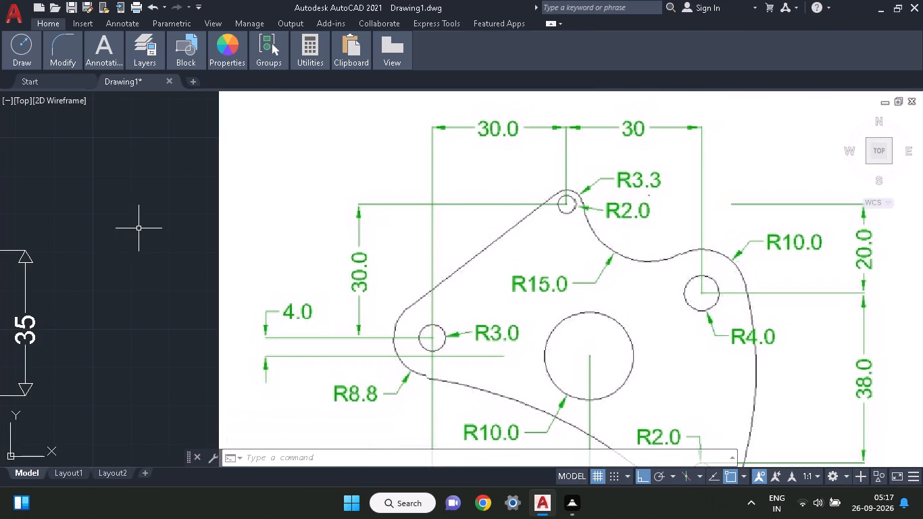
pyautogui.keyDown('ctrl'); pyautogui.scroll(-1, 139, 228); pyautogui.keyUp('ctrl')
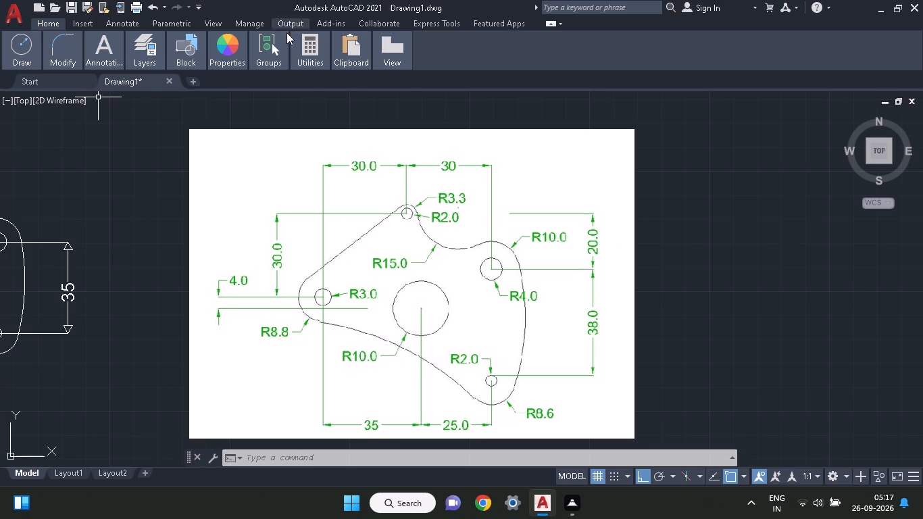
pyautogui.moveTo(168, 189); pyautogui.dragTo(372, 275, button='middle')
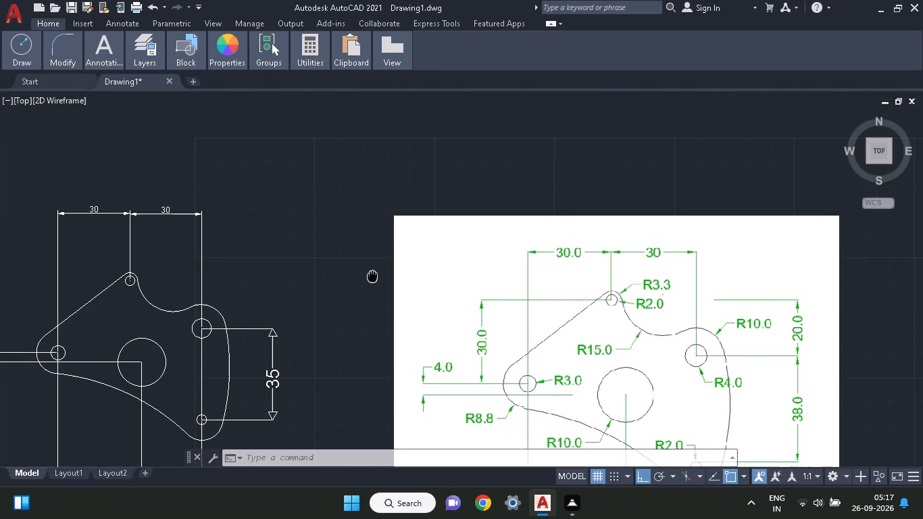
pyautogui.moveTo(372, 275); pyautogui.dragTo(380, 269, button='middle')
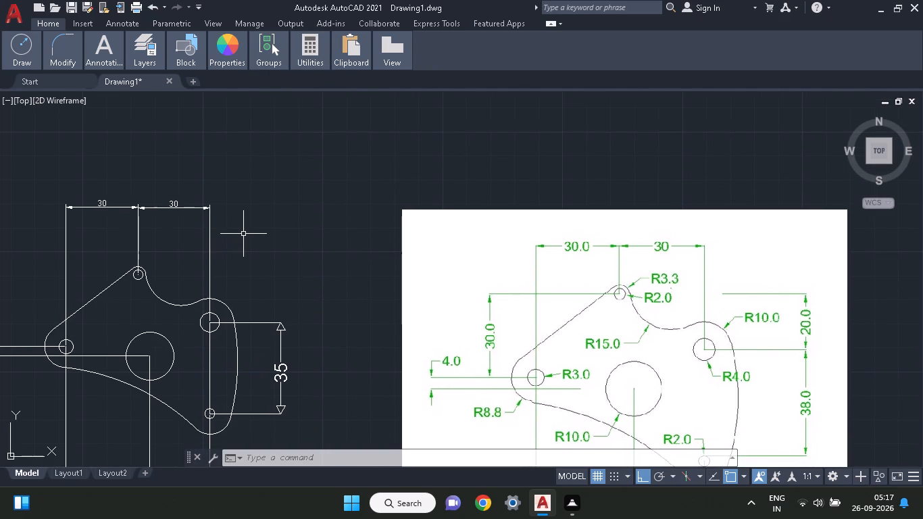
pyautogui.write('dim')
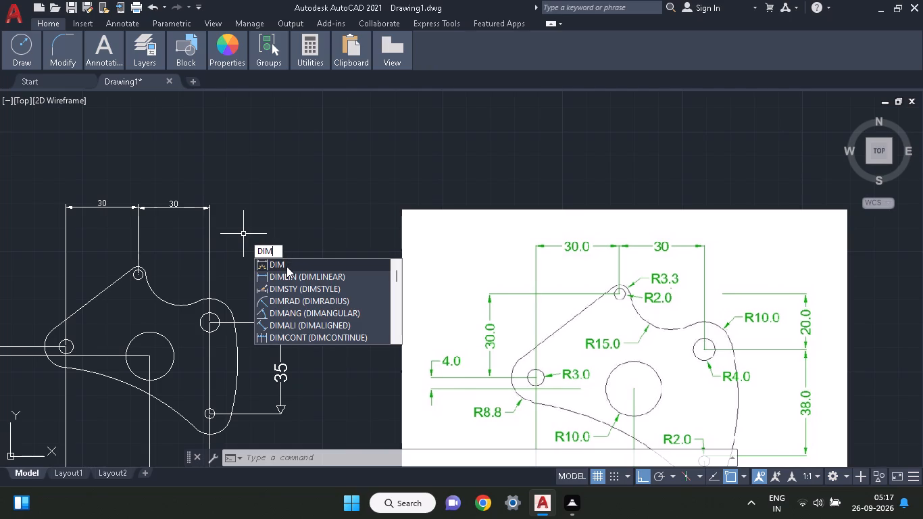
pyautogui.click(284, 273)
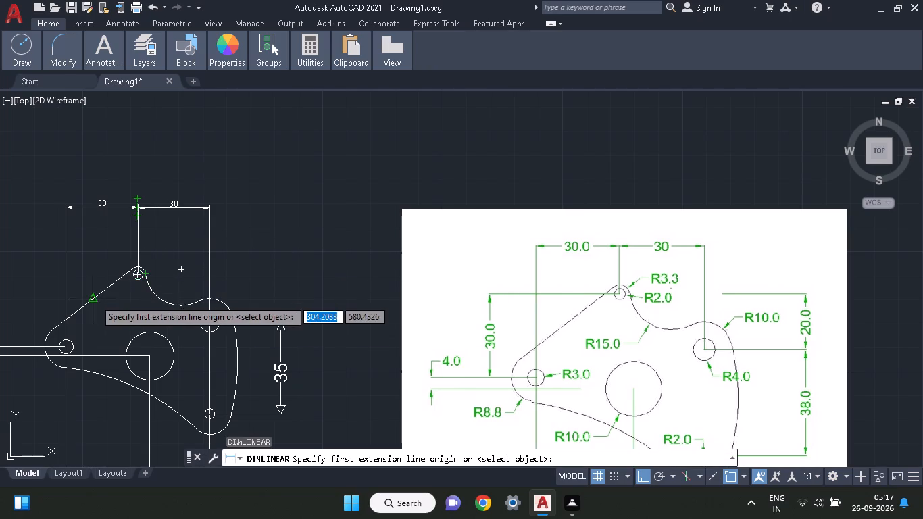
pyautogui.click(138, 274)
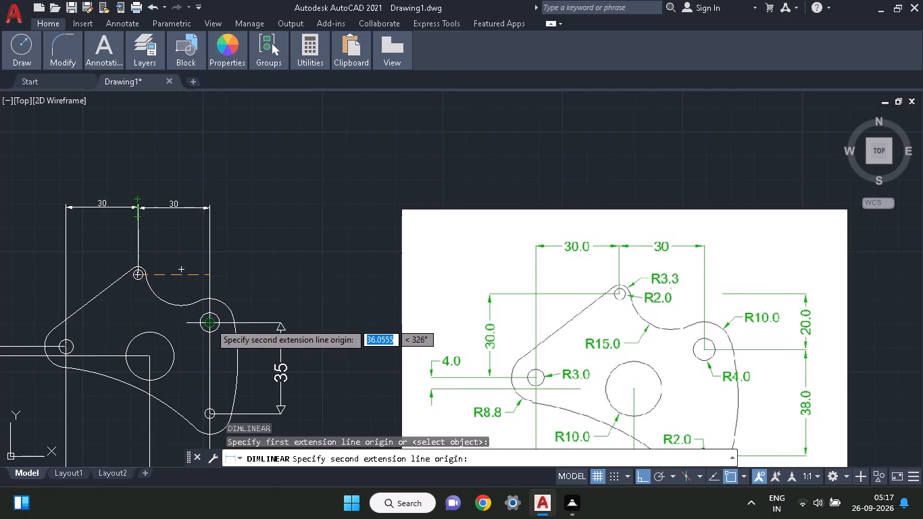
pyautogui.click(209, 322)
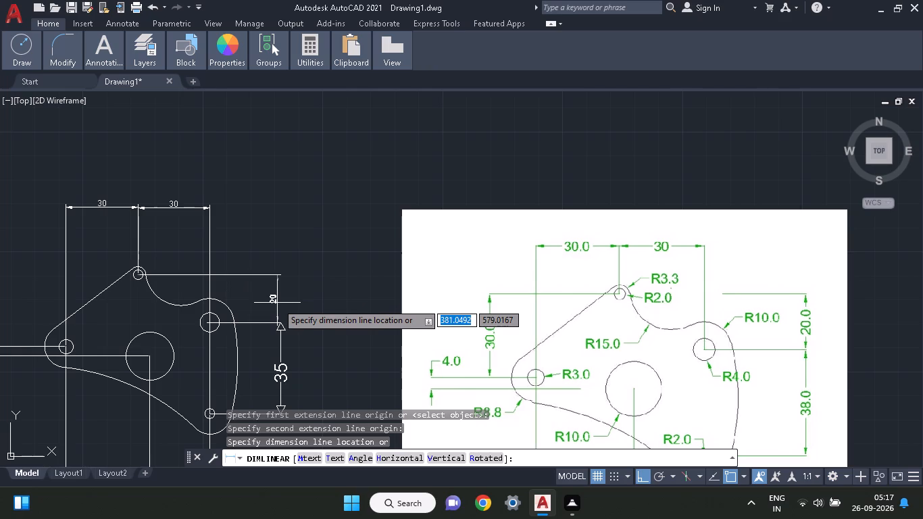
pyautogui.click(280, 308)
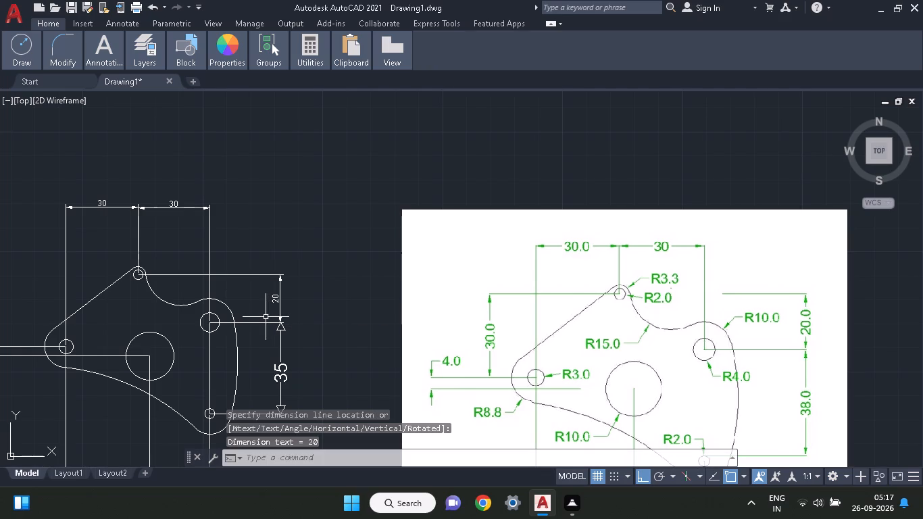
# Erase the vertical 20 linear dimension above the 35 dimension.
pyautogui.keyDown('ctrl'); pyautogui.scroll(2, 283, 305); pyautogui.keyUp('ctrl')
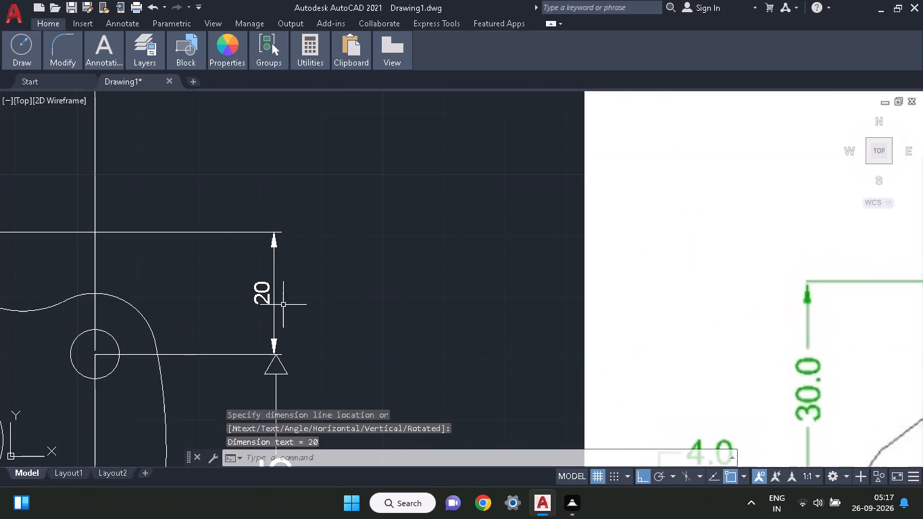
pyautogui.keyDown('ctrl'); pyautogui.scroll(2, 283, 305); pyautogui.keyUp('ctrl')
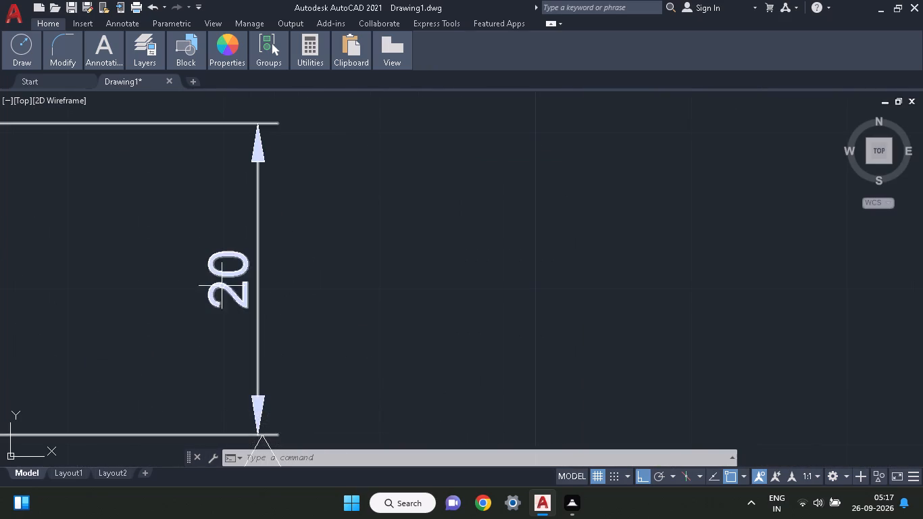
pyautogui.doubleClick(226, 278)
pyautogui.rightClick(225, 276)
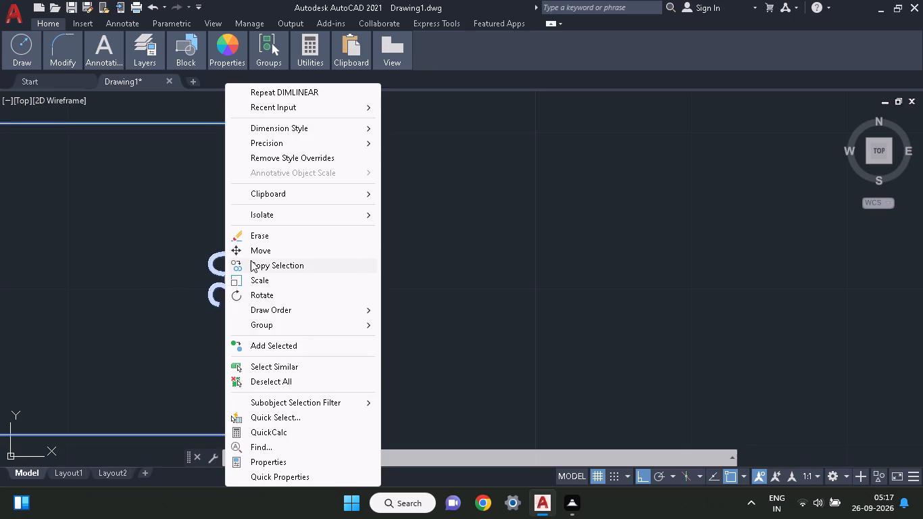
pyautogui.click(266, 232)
# Draw a horizontal extension line about 61 units long from the top small circle's centre to just past the 35 dimension line.
pyautogui.moveTo(266, 232); pyautogui.dragTo(549, 214, button='middle')
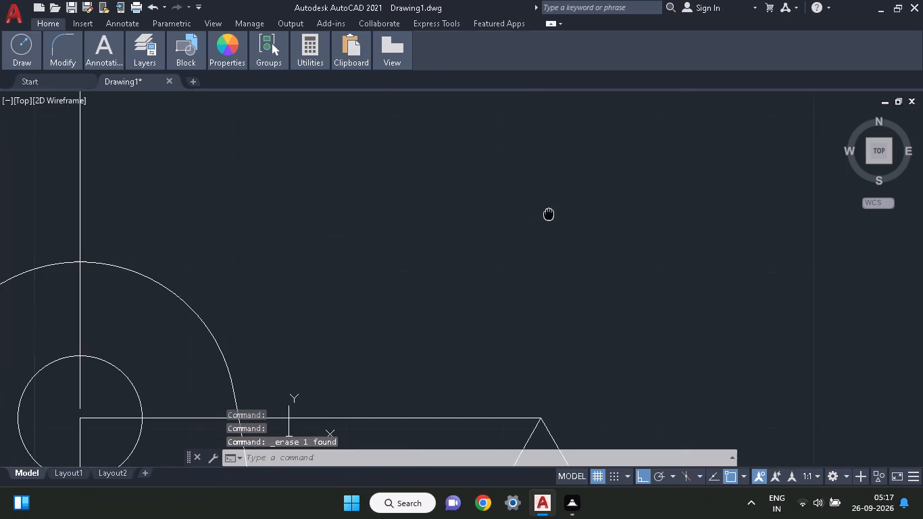
pyautogui.moveTo(549, 214); pyautogui.dragTo(554, 282, button='middle')
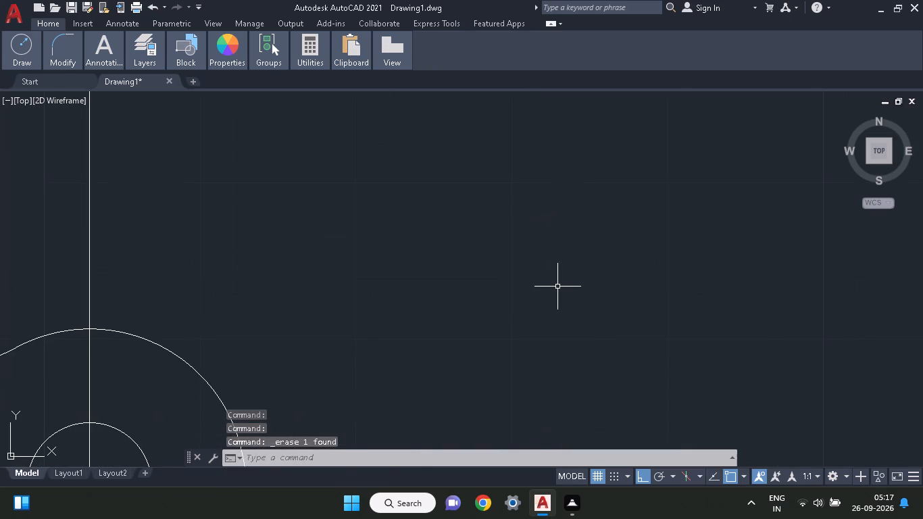
pyautogui.keyDown('ctrl'); pyautogui.scroll(-2, 557, 287); pyautogui.keyUp('ctrl')
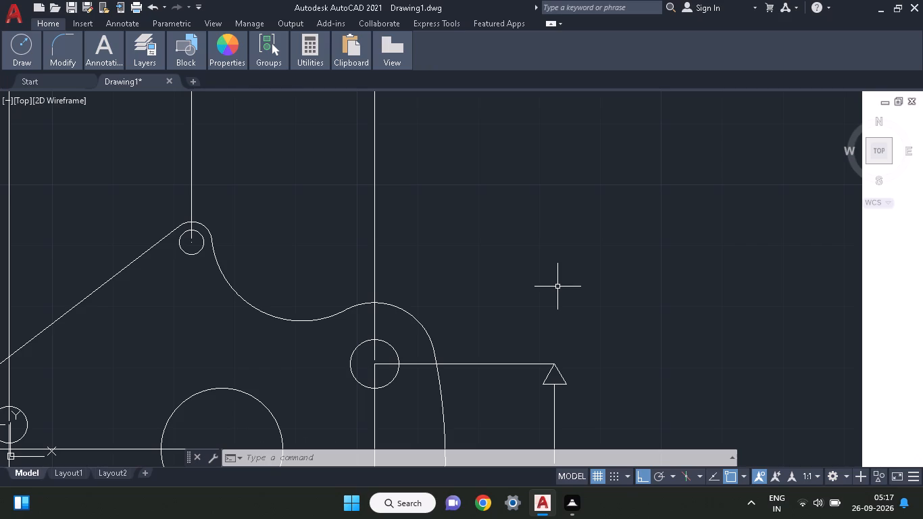
pyautogui.press('l')
pyautogui.press('space')
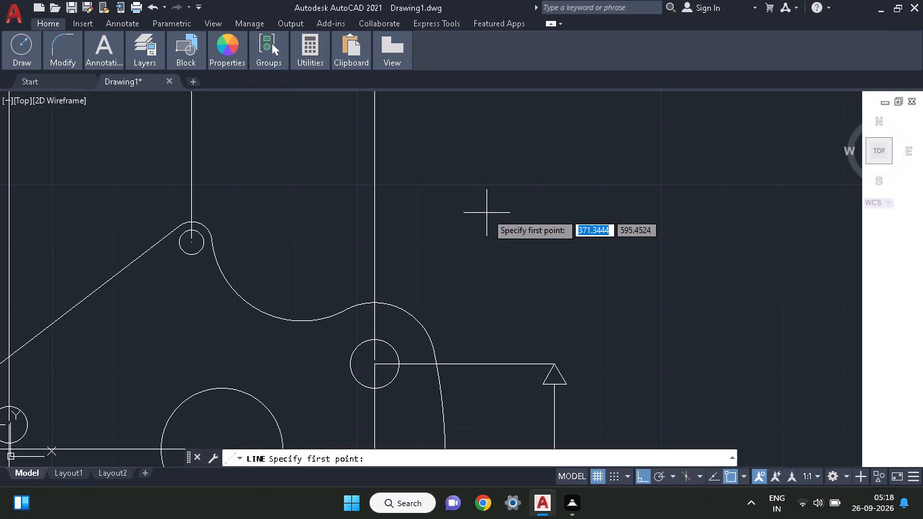
pyautogui.click(187, 247)
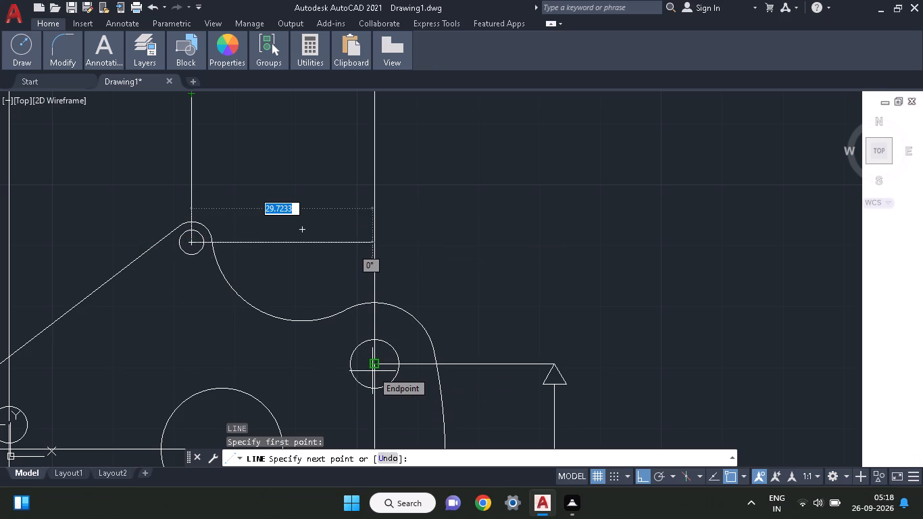
pyautogui.click(566, 258)
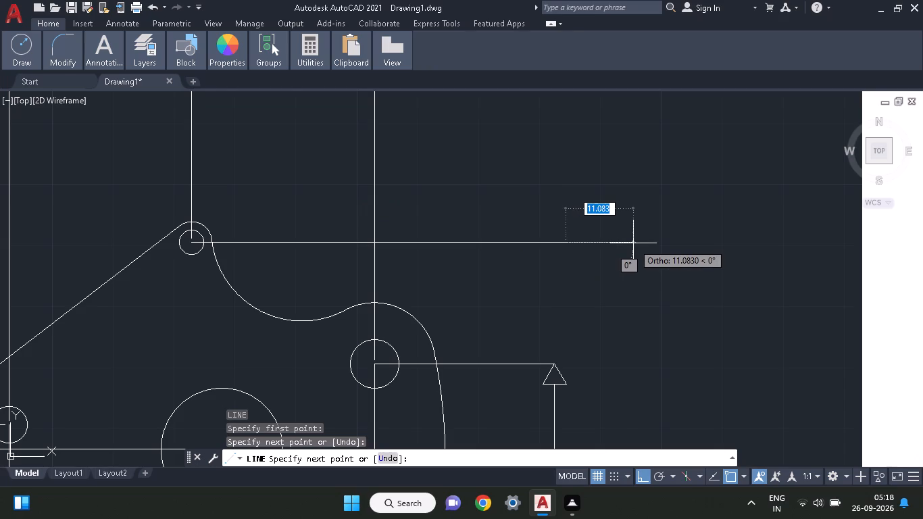
pyautogui.press('Escape')
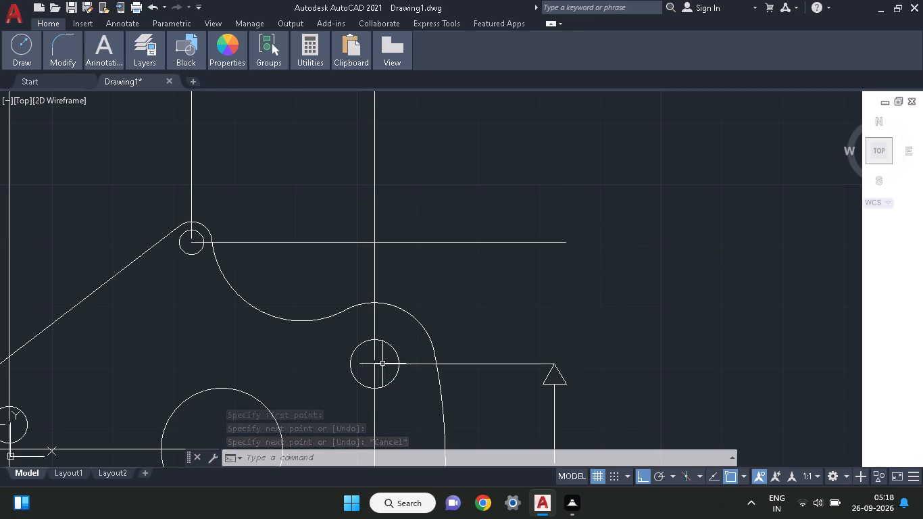
# Draw a horizontal line about 31 units long from the upper-right hole's centre past the 35 dimension's upper arrowhead, matching the upper extension line's end.
pyautogui.write('li')
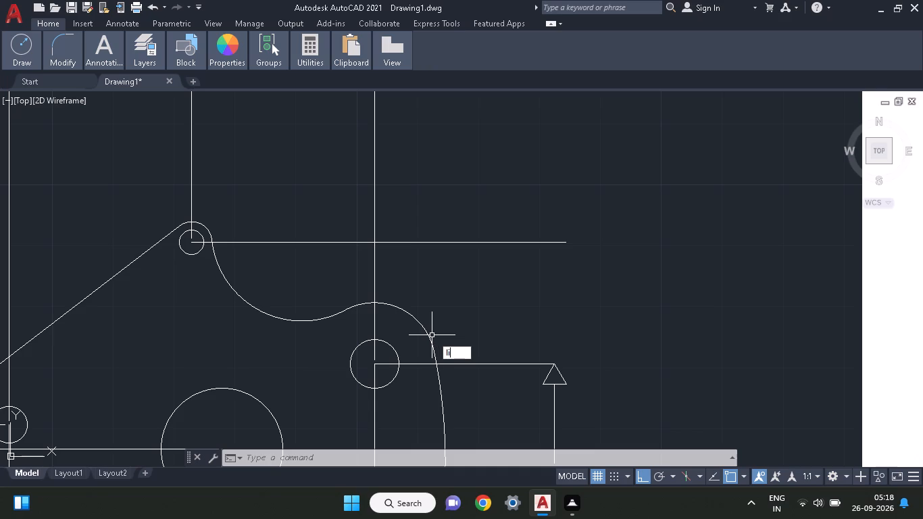
pyautogui.click(470, 384)
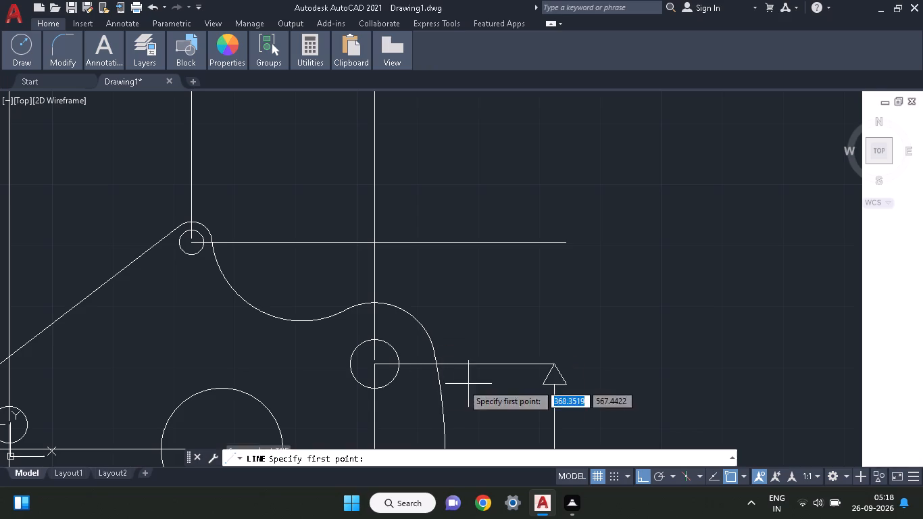
pyautogui.click(376, 364)
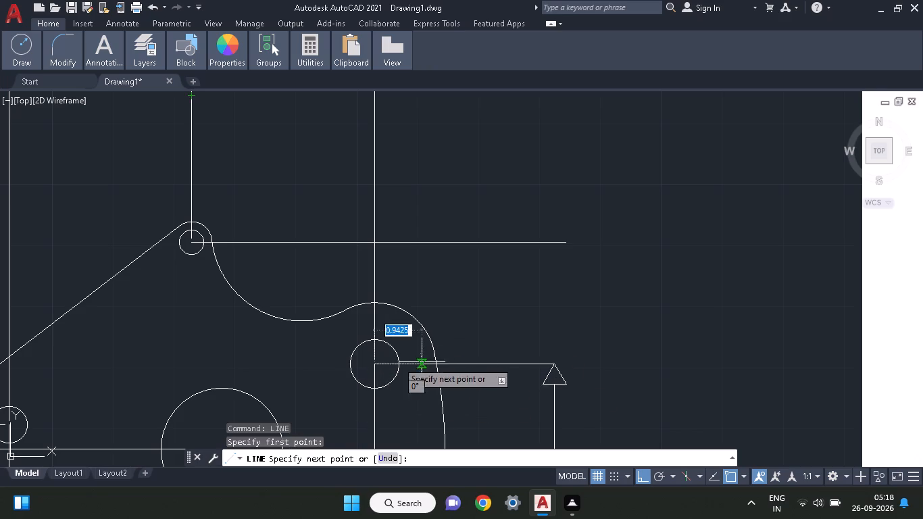
pyautogui.click(567, 368)
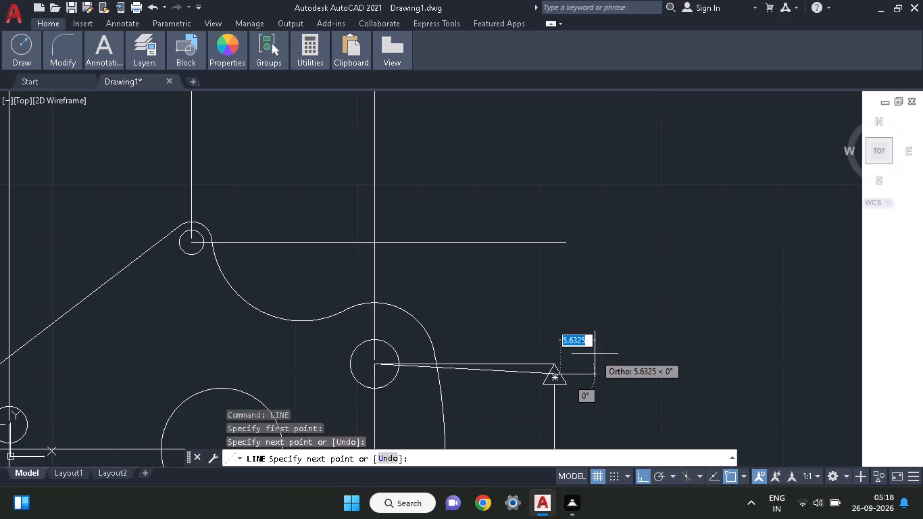
pyautogui.hotkey('ctrl', 'z')
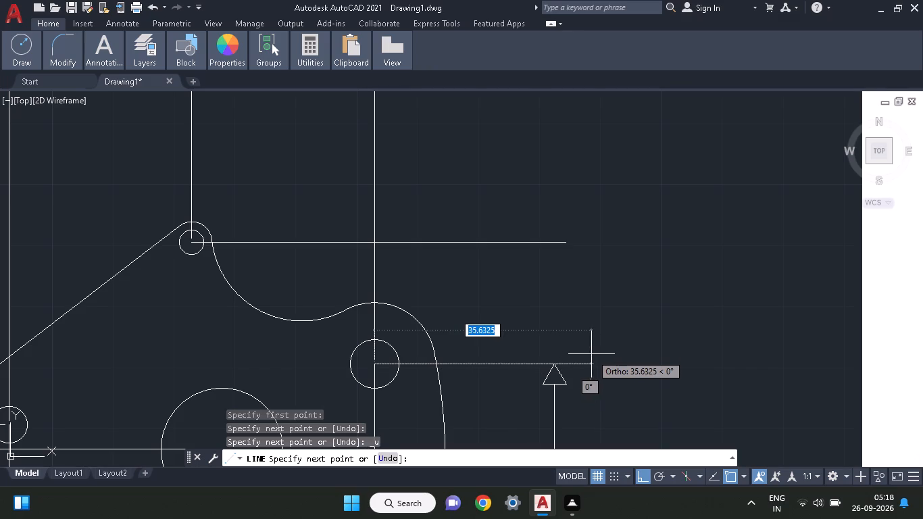
pyautogui.click(566, 360)
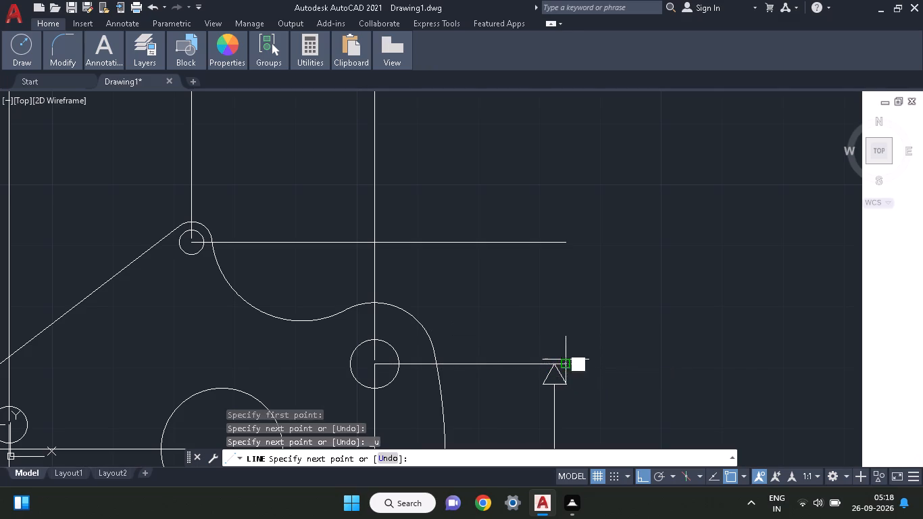
pyautogui.press('Escape')
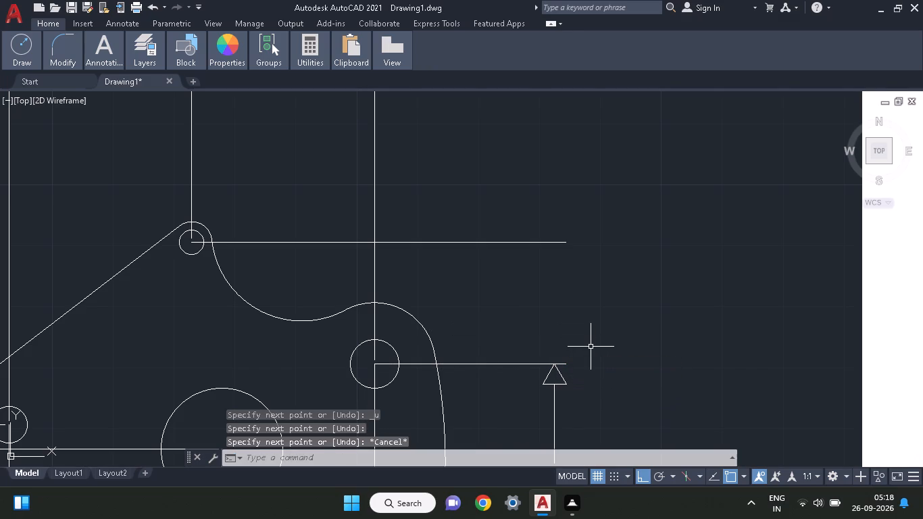
# Draw a vertical dimension line from the 35 dimension's upper arrowhead apex up to the top small circle's extension line.
pyautogui.press('l')
pyautogui.press('i')
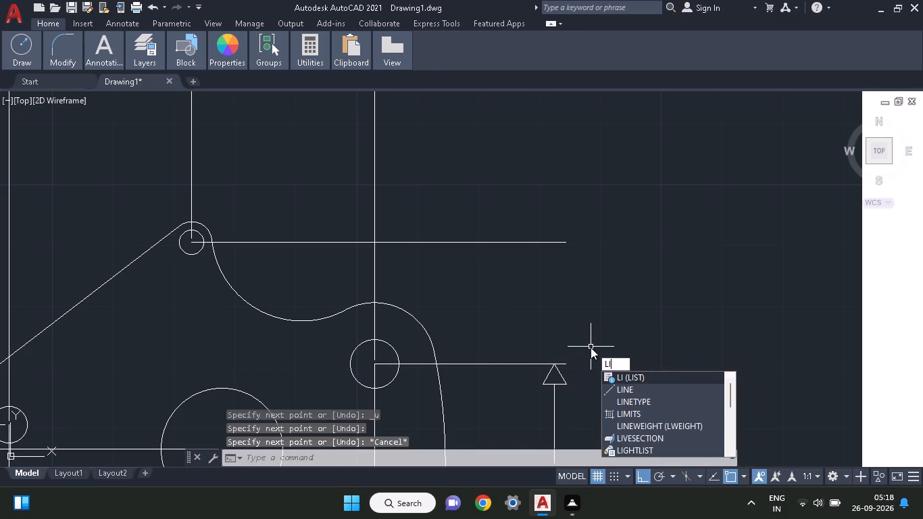
pyautogui.click(628, 389)
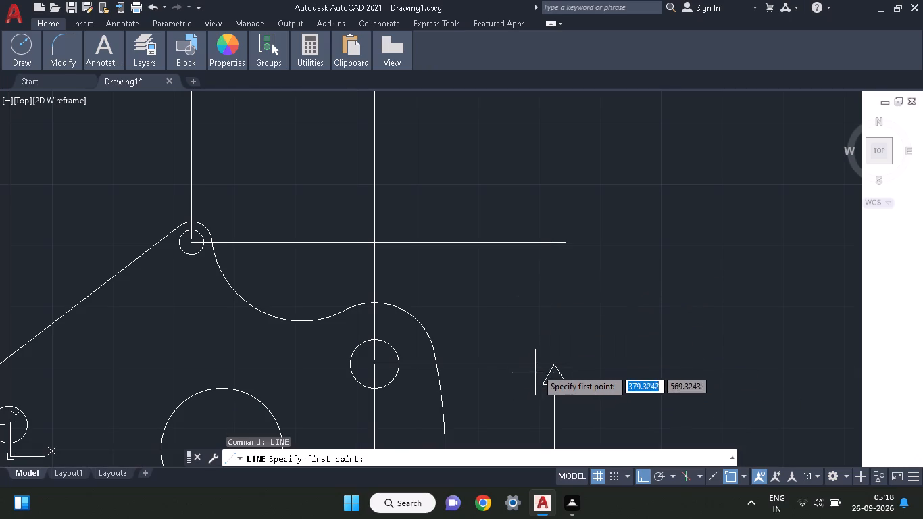
pyautogui.click(556, 368)
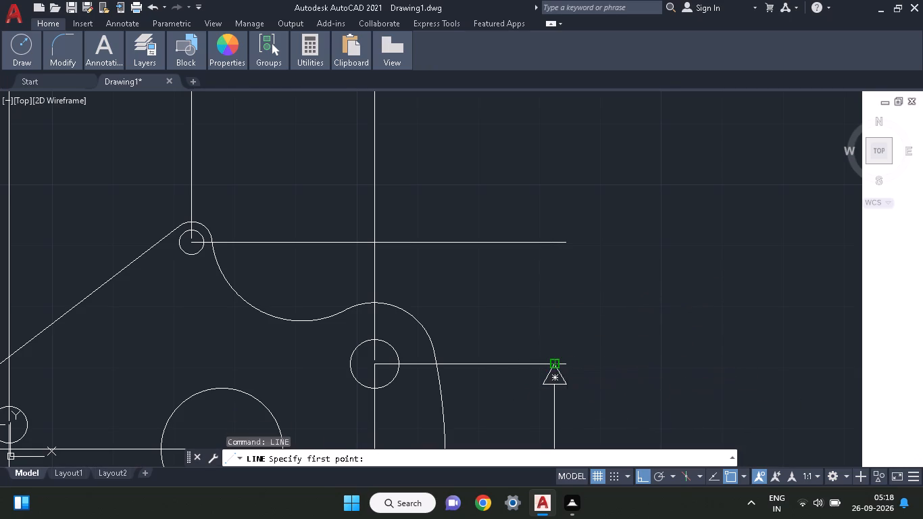
pyautogui.click(551, 245)
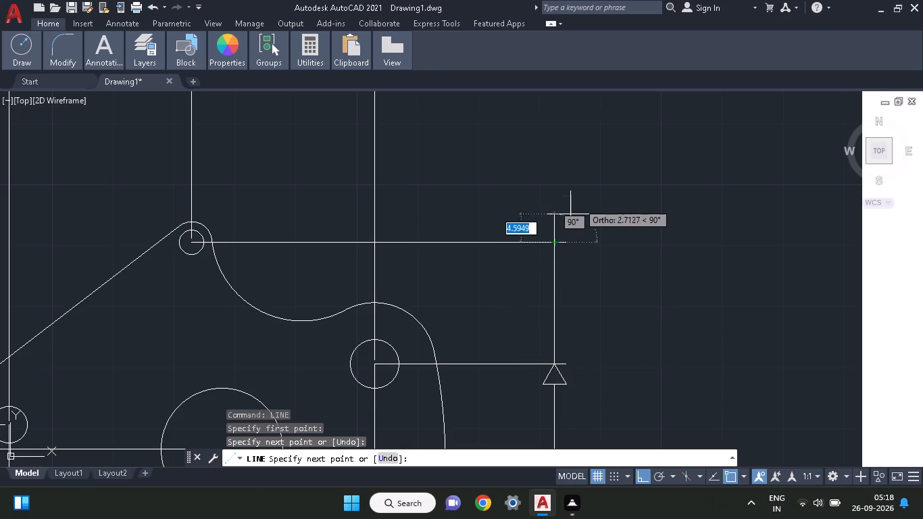
pyautogui.rightClick(581, 199)
pyautogui.click(599, 216)
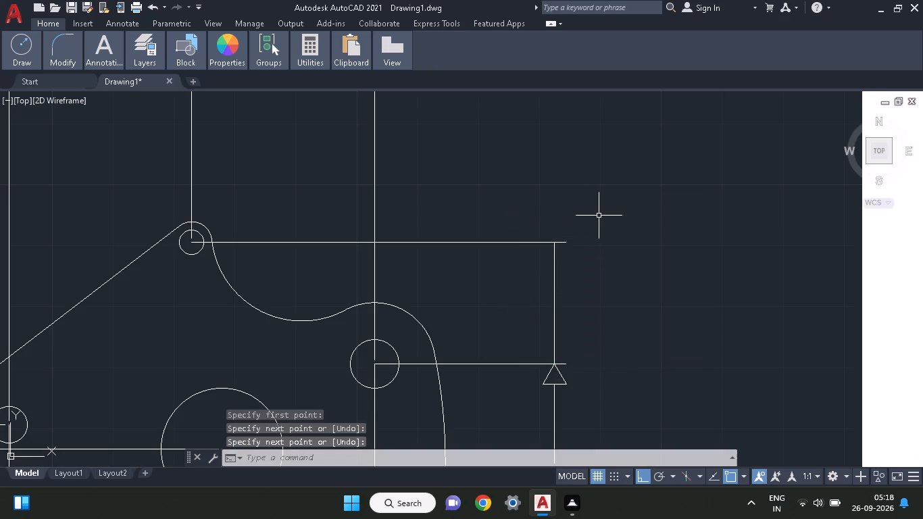
# Draw a rectangle about 5 by 6 units from the midpoint of the vertical dimension line above the 35 dimension's arrowhead.
pyautogui.press('r')
pyautogui.write('ec')
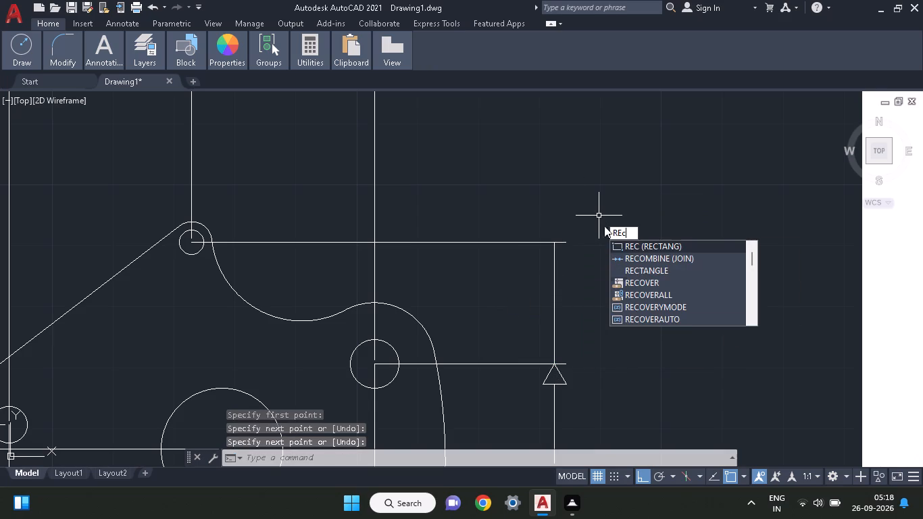
pyautogui.click(693, 245)
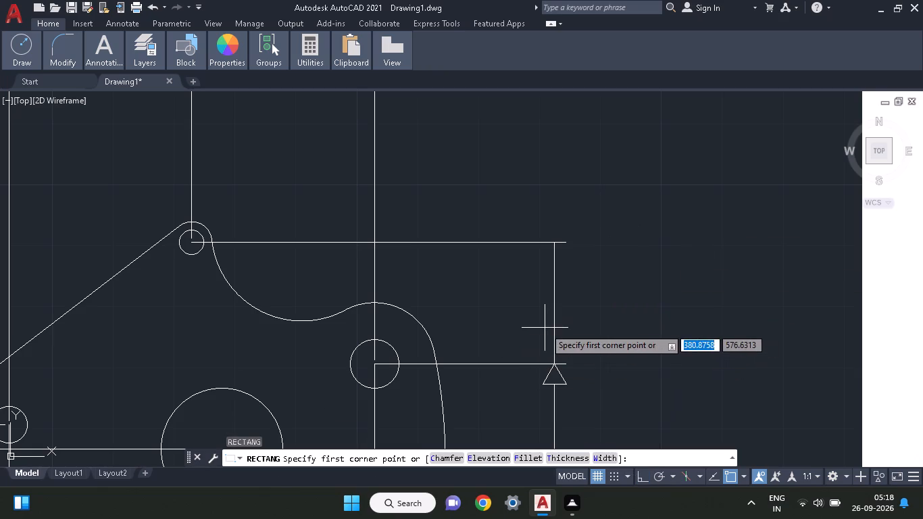
pyautogui.click(552, 306)
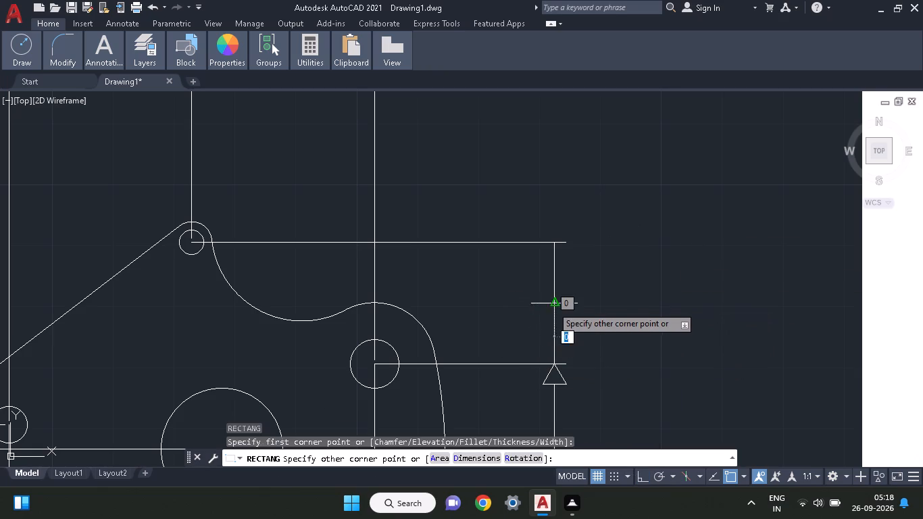
pyautogui.click(585, 340)
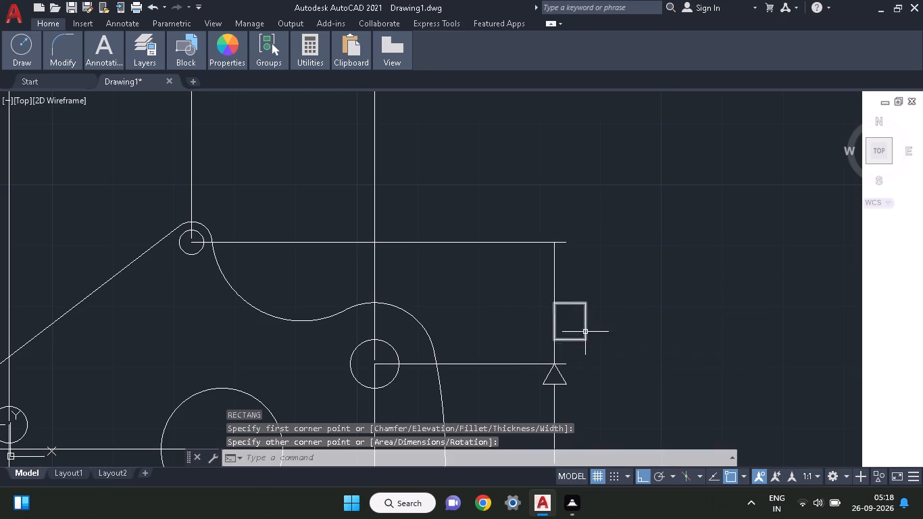
# Move the rectangle by its centre onto the midpoint of the upper vertical dimension line.
pyautogui.click(583, 328)
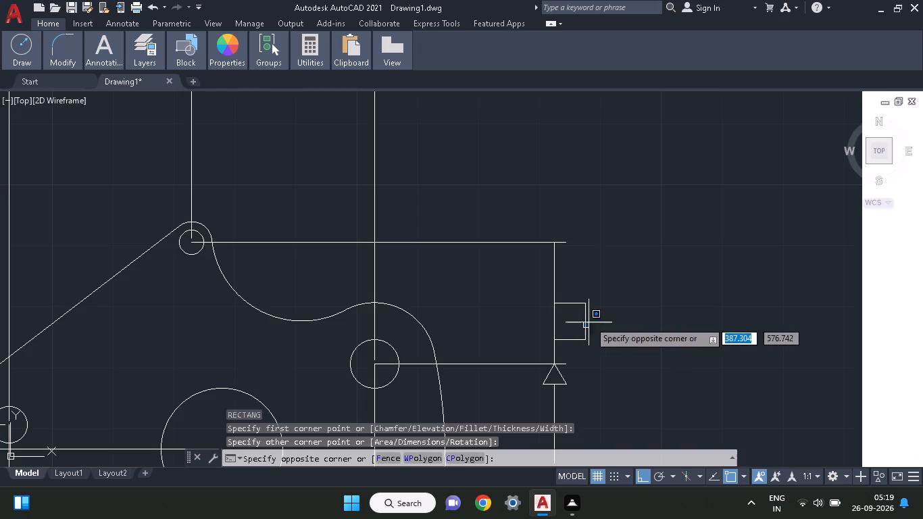
pyautogui.click(590, 320)
pyautogui.click(586, 328)
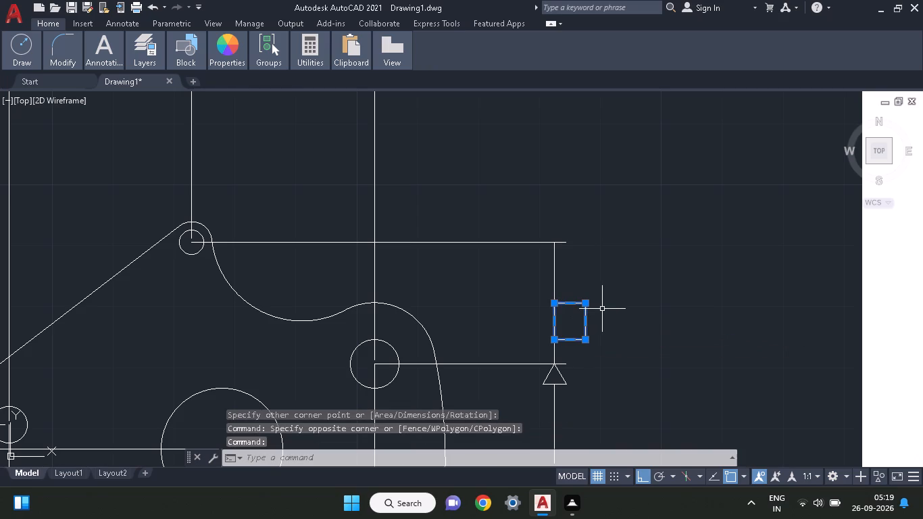
pyautogui.write('mo')
pyautogui.click(623, 356)
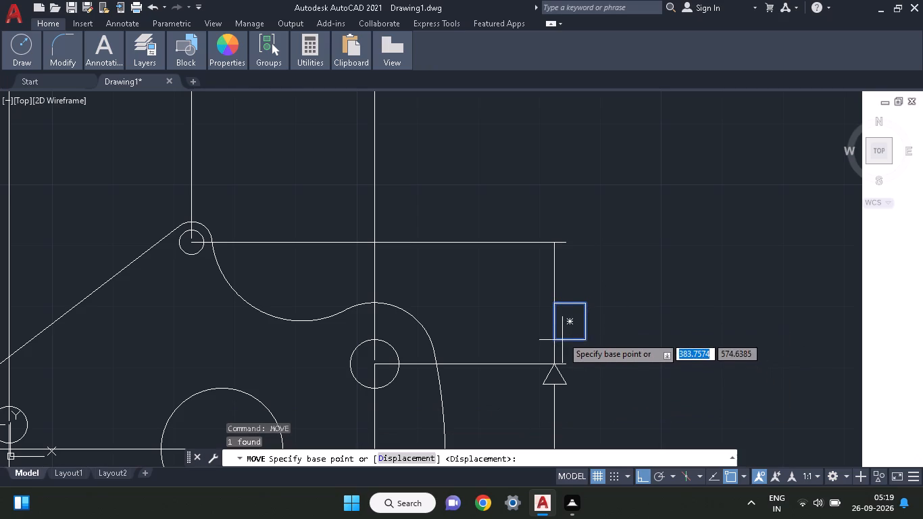
pyautogui.click(570, 322)
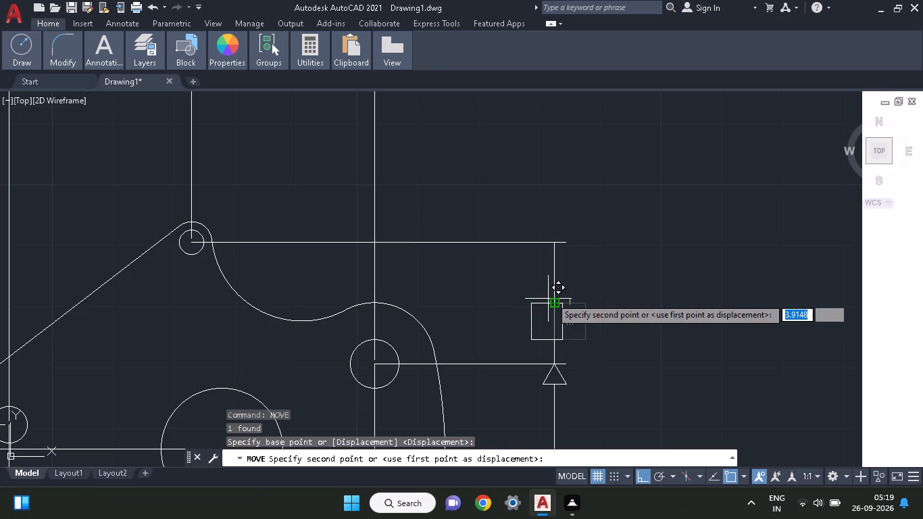
pyautogui.click(551, 297)
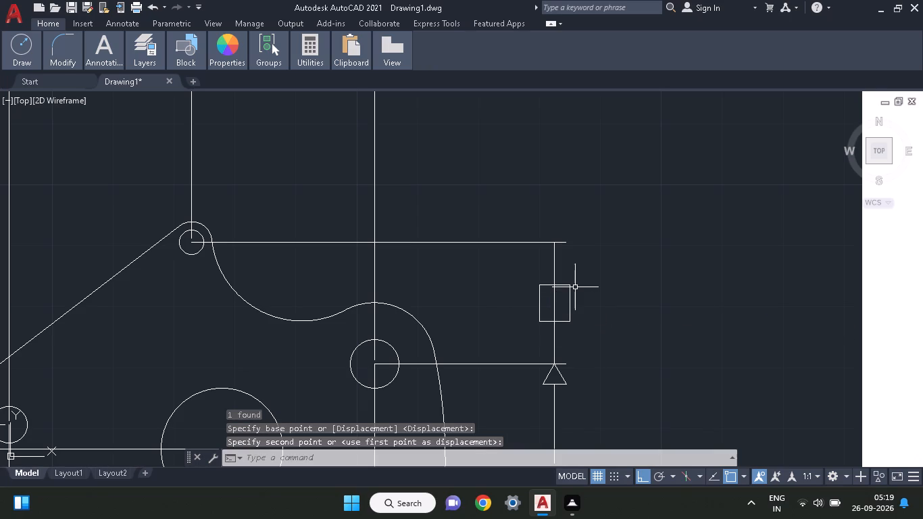
# Trim away the part of the vertical dimension line inside the rectangle.
pyautogui.write('trim')
pyautogui.press('space')
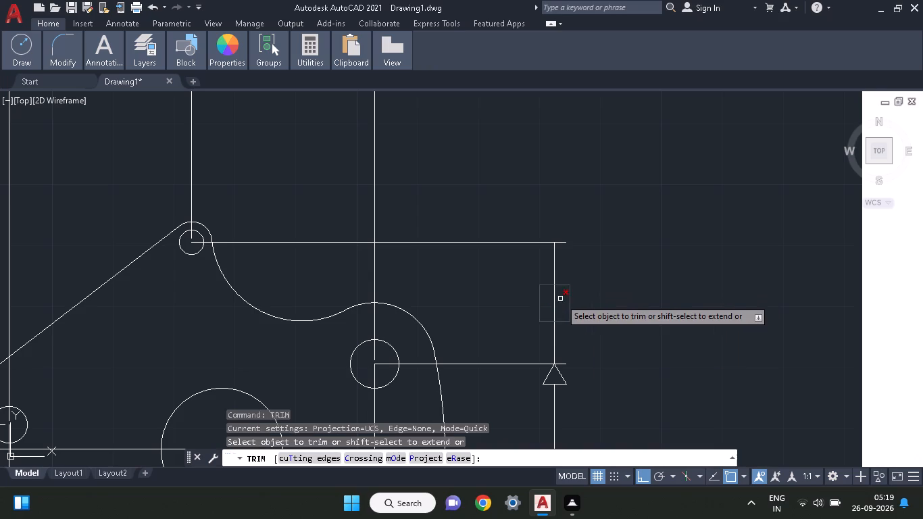
pyautogui.click(556, 301)
pyautogui.press('Escape')
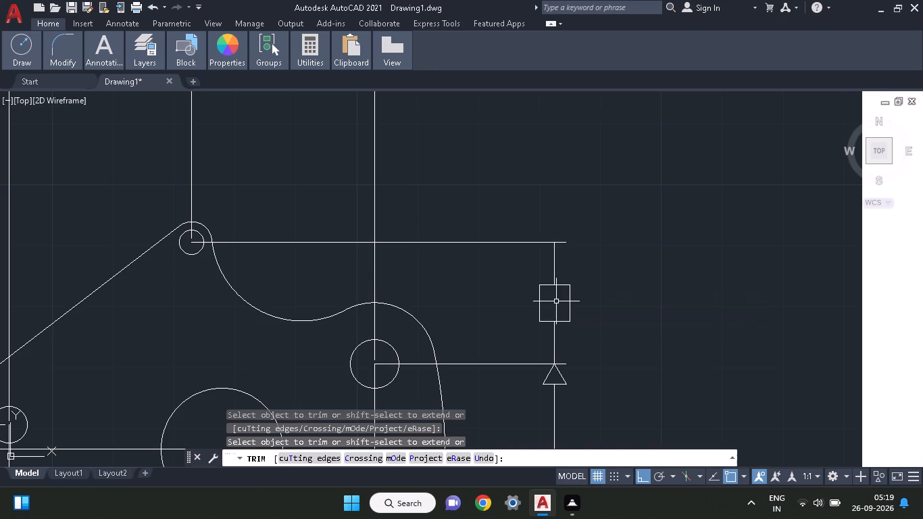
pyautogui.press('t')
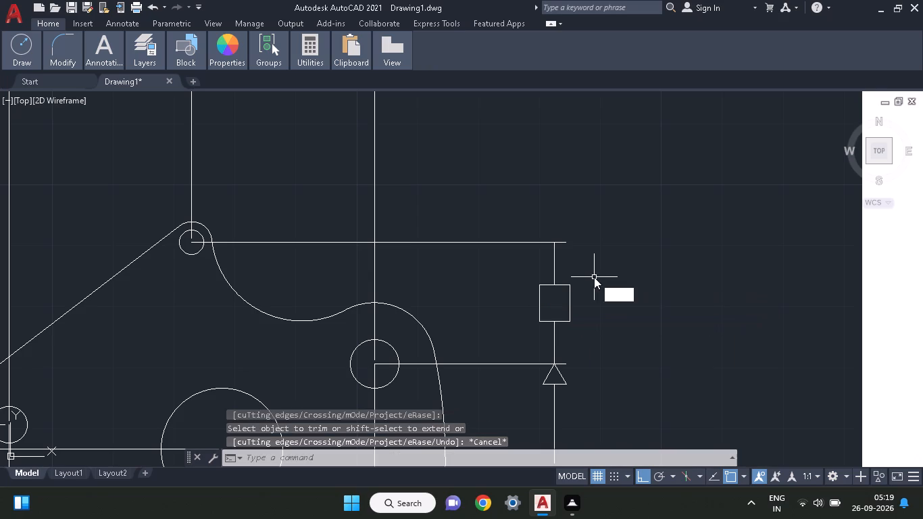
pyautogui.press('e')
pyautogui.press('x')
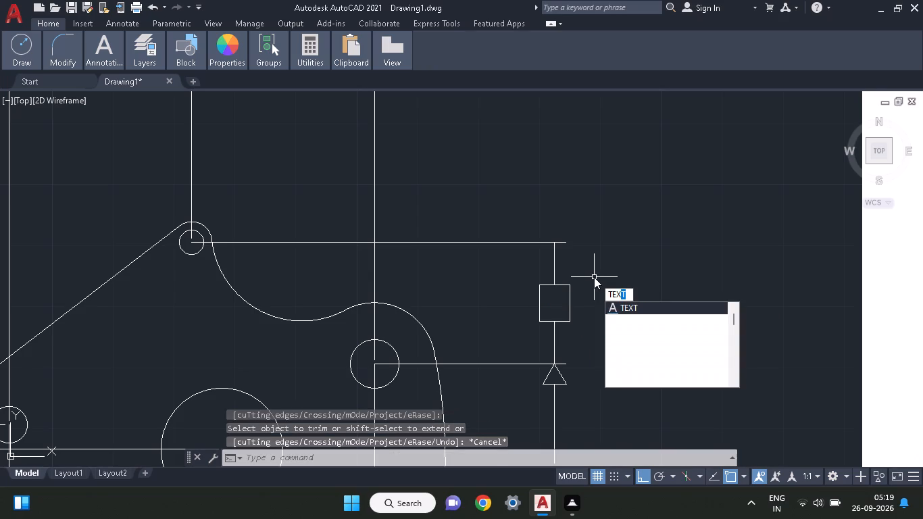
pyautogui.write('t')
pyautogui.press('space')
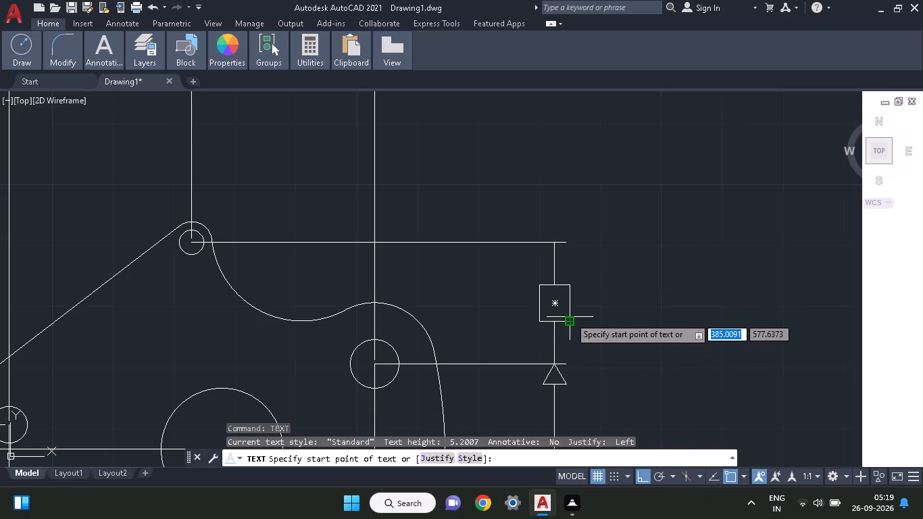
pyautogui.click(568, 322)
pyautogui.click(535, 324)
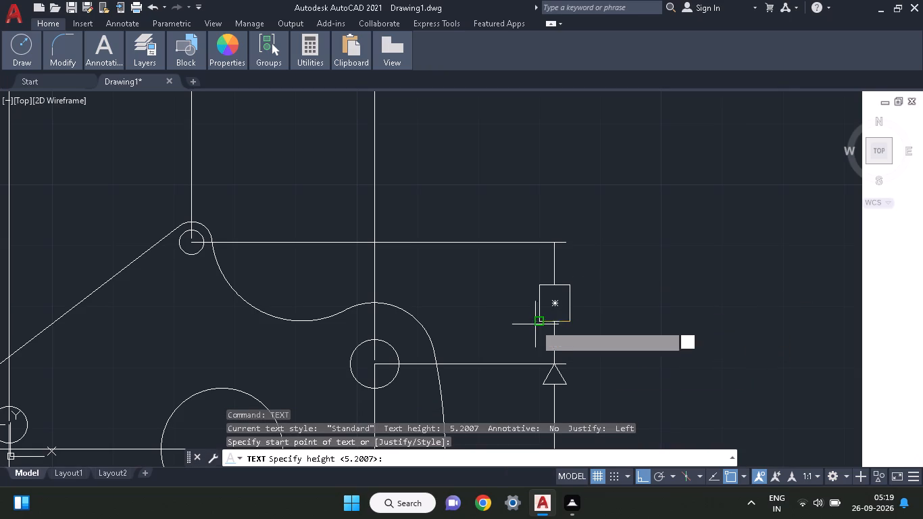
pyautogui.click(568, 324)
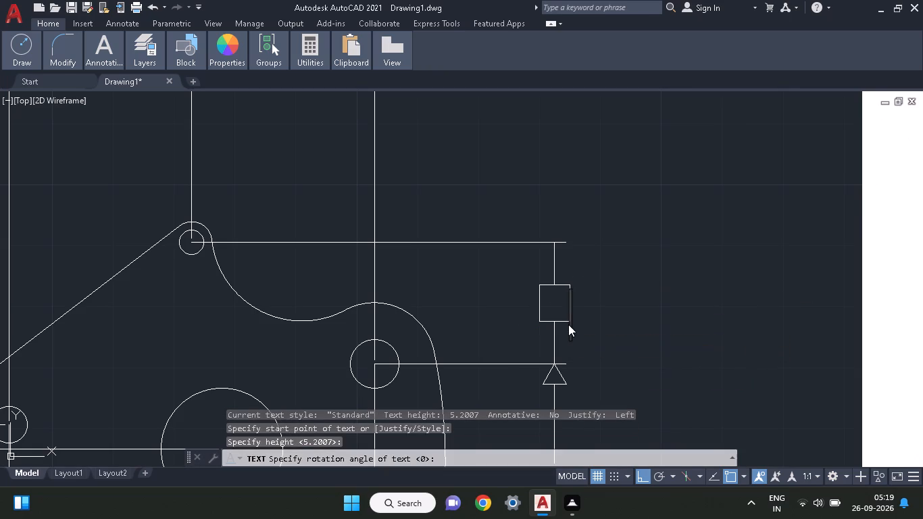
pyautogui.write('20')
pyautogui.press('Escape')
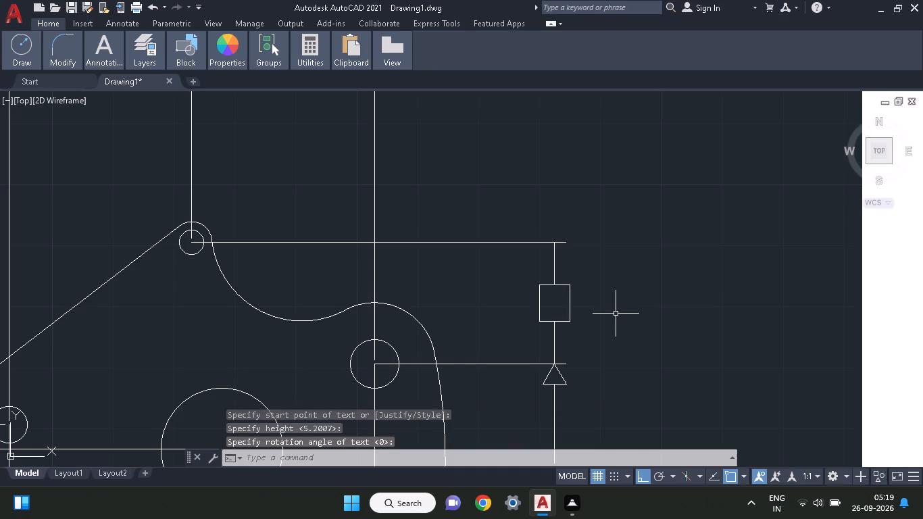
# Add the multiline text 20 along the rectangle's bottom edge, spanning its two lower corners.
pyautogui.write('t')
pyautogui.press('space')
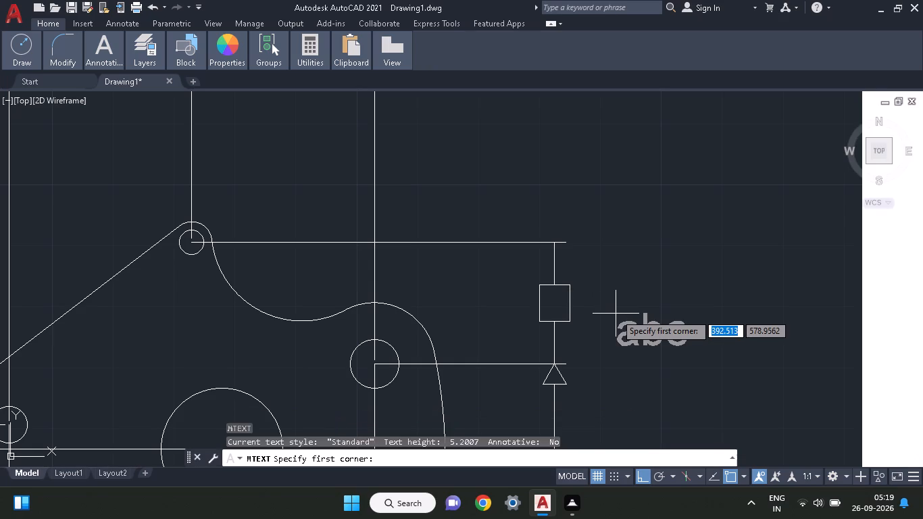
pyautogui.click(568, 318)
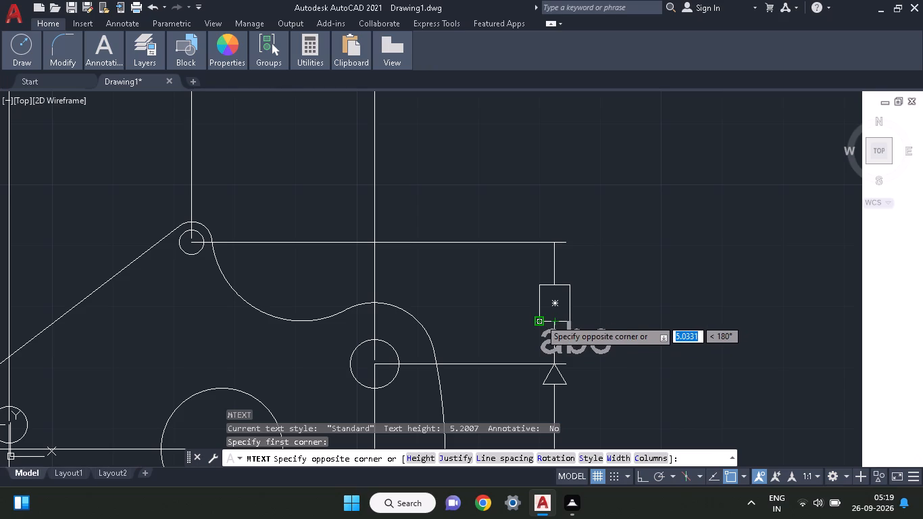
pyautogui.click(540, 319)
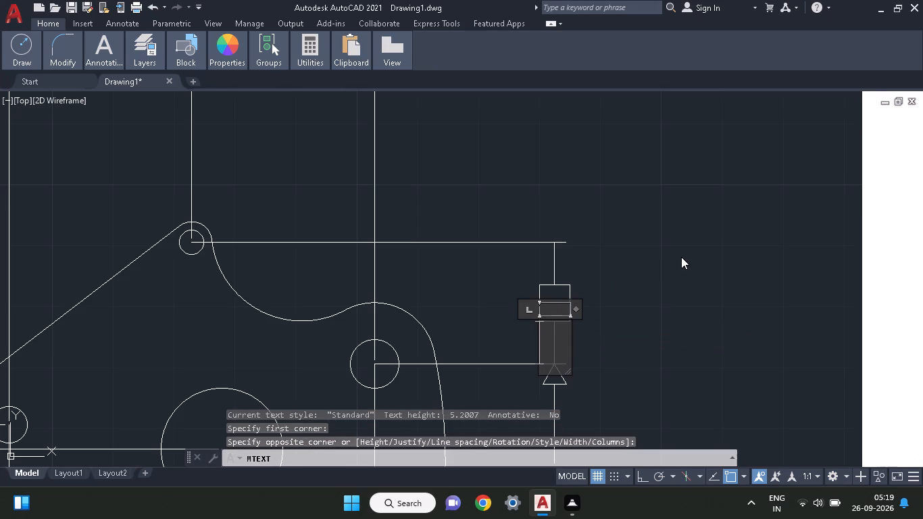
pyautogui.write('20')
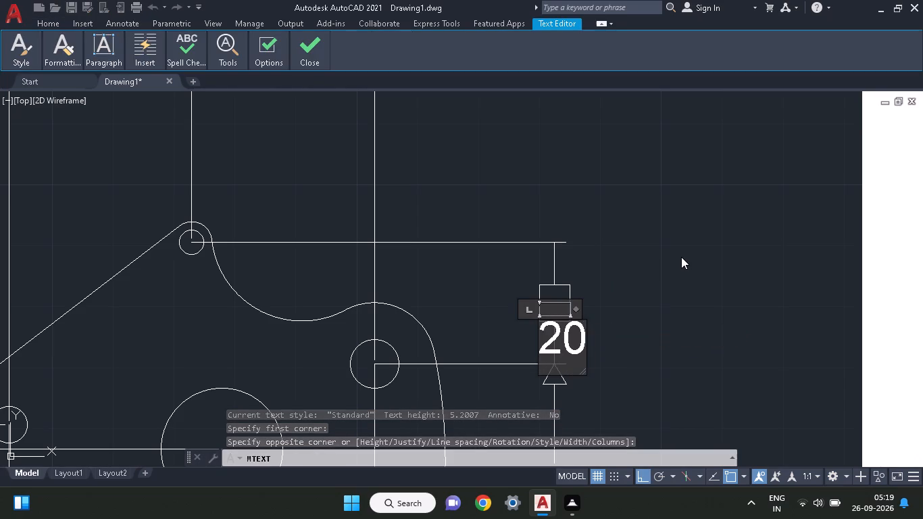
pyautogui.click(681, 257)
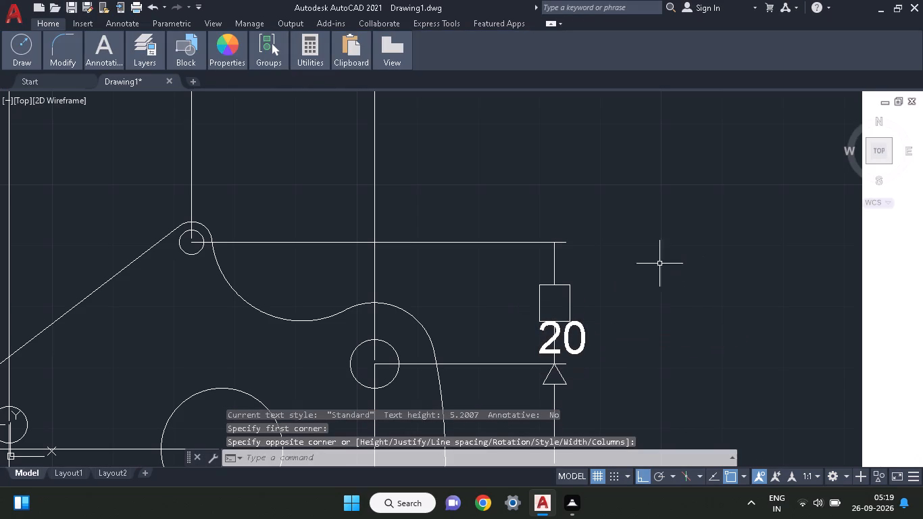
# Rotate the 20 text 90° counterclockwise about the rectangle's lower-left corner so it reads vertically in the dimension line gap.
pyautogui.click(578, 347)
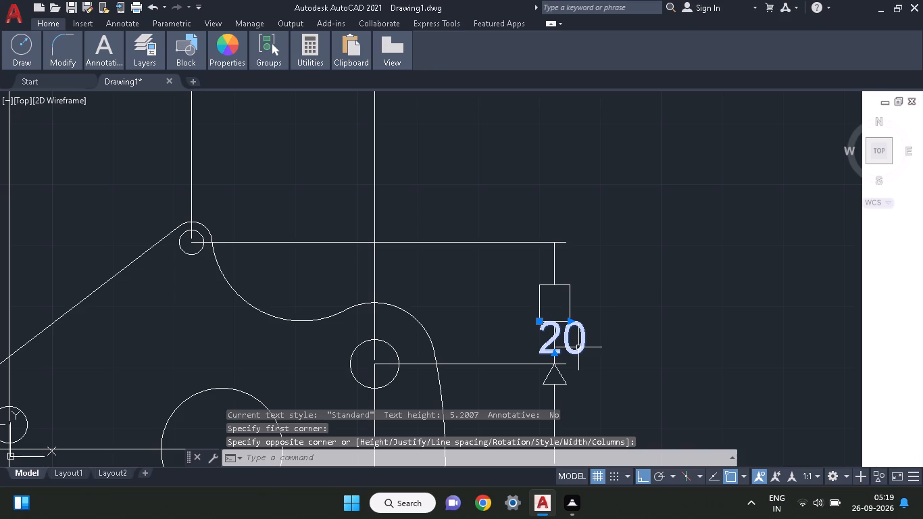
pyautogui.write('ro')
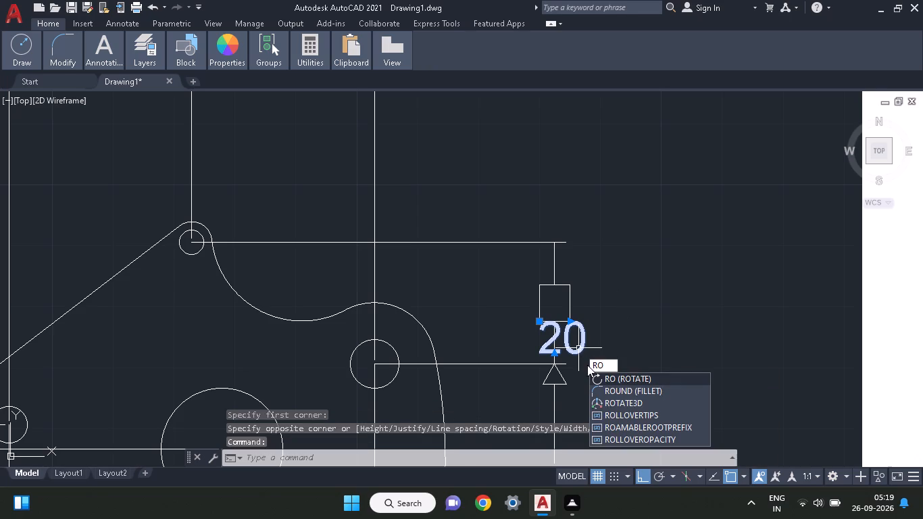
pyautogui.click(602, 381)
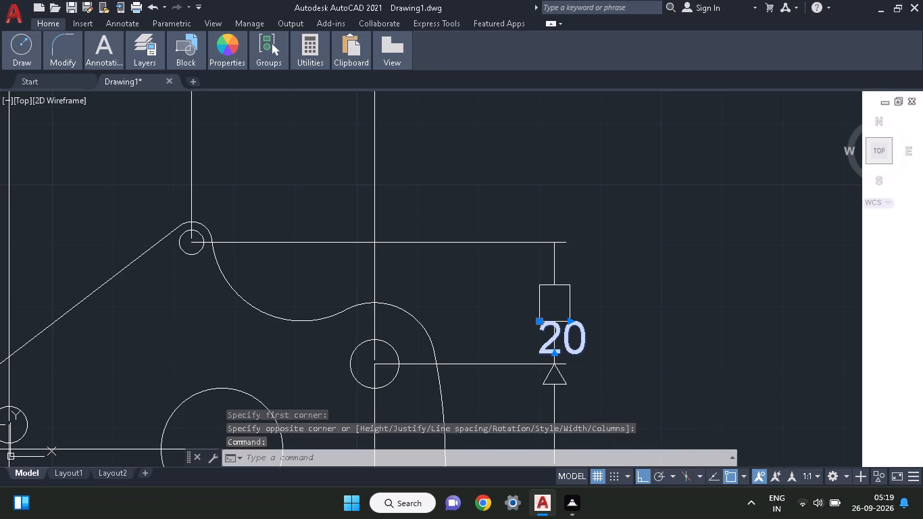
pyautogui.click(541, 322)
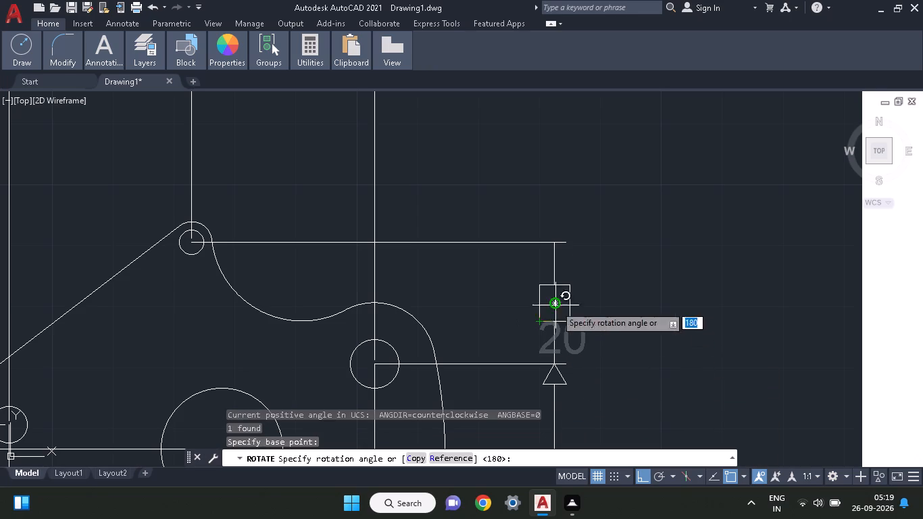
pyautogui.click(576, 277)
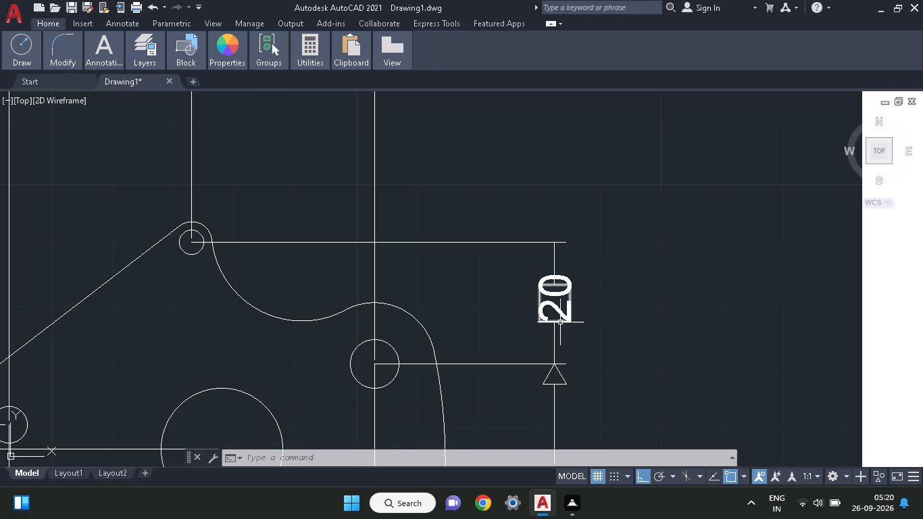
# Erase the helper rectangle around the 20 text.
pyautogui.click(559, 322)
pyautogui.rightClick(649, 267)
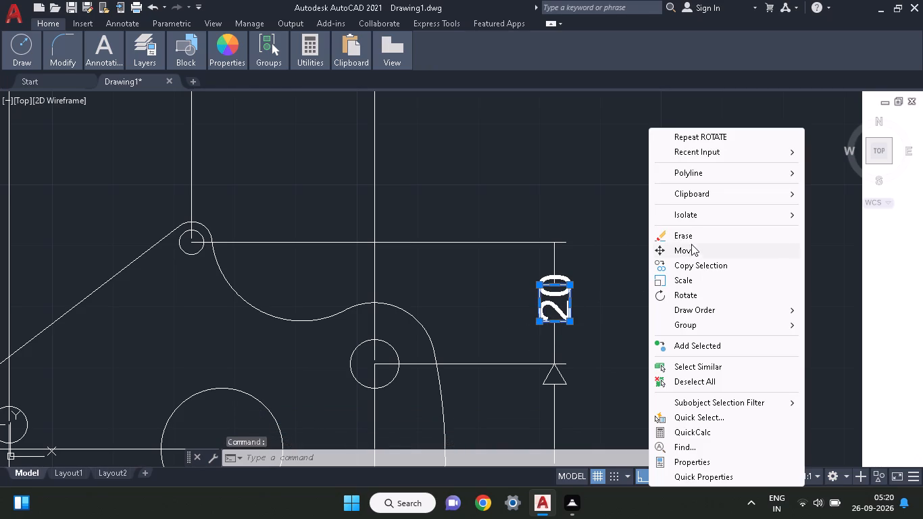
pyautogui.click(694, 241)
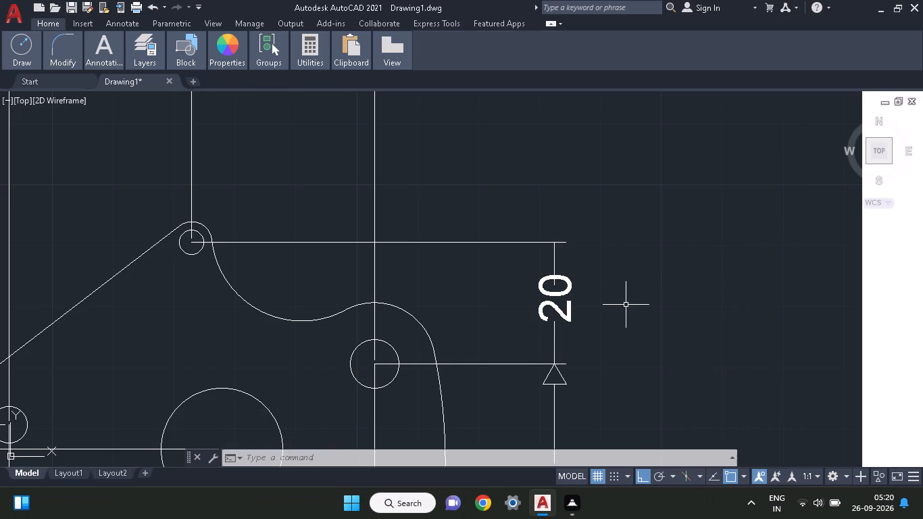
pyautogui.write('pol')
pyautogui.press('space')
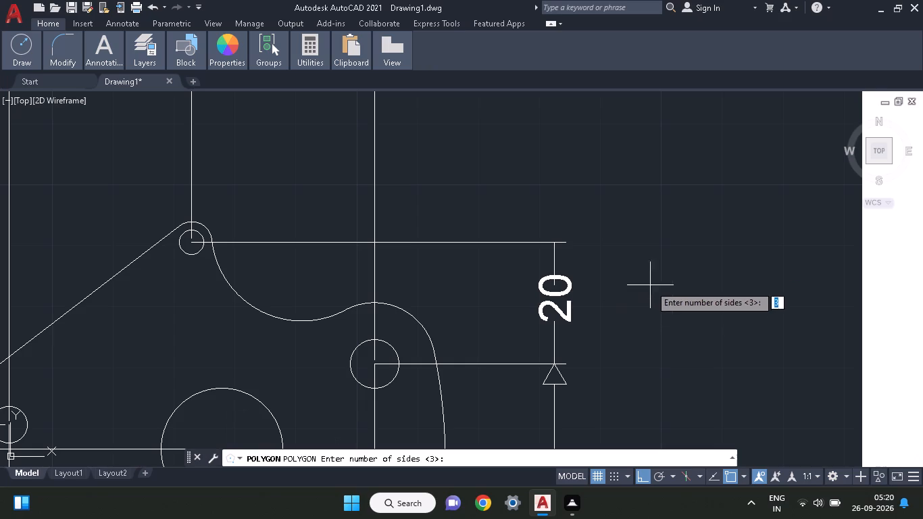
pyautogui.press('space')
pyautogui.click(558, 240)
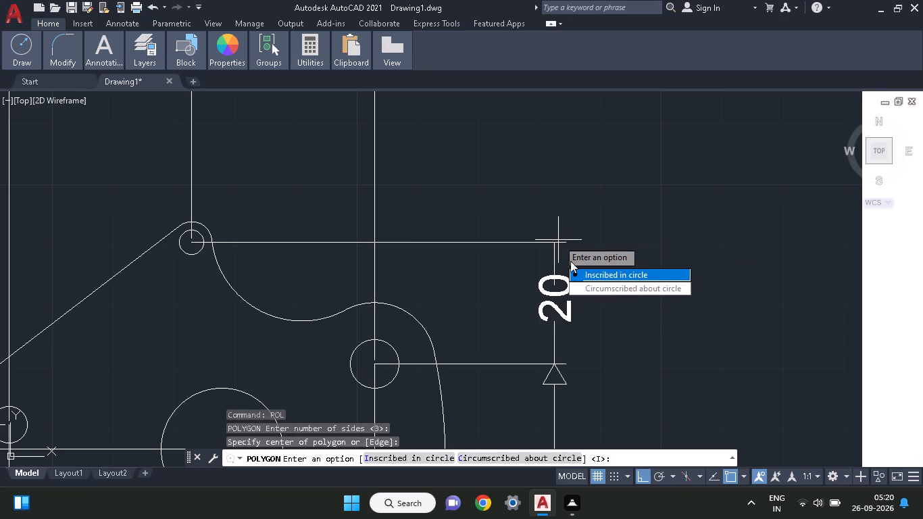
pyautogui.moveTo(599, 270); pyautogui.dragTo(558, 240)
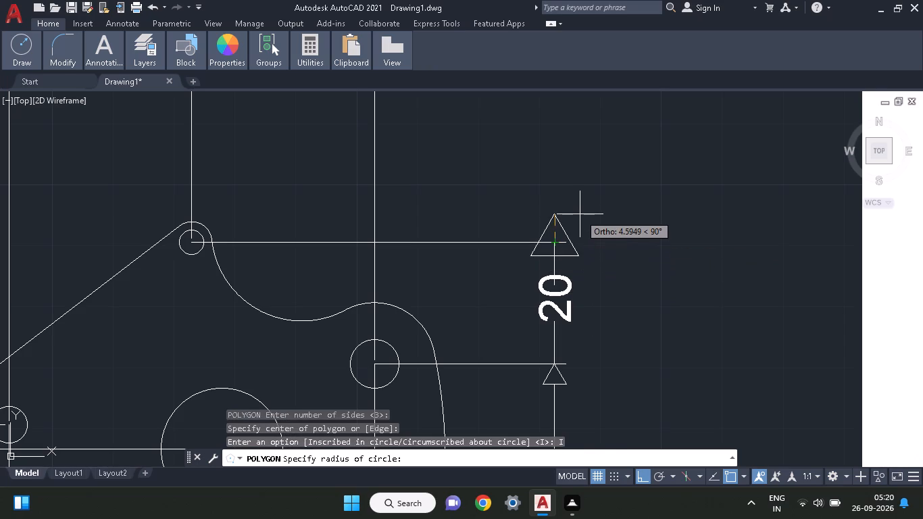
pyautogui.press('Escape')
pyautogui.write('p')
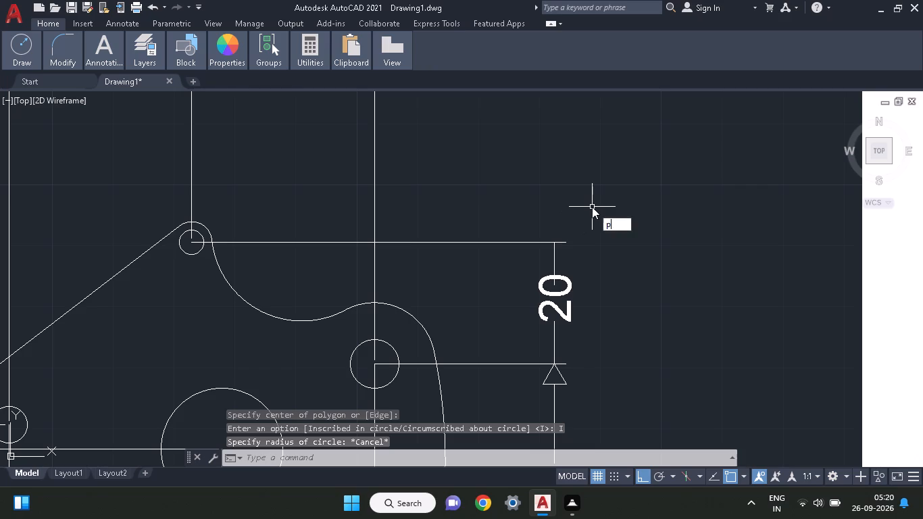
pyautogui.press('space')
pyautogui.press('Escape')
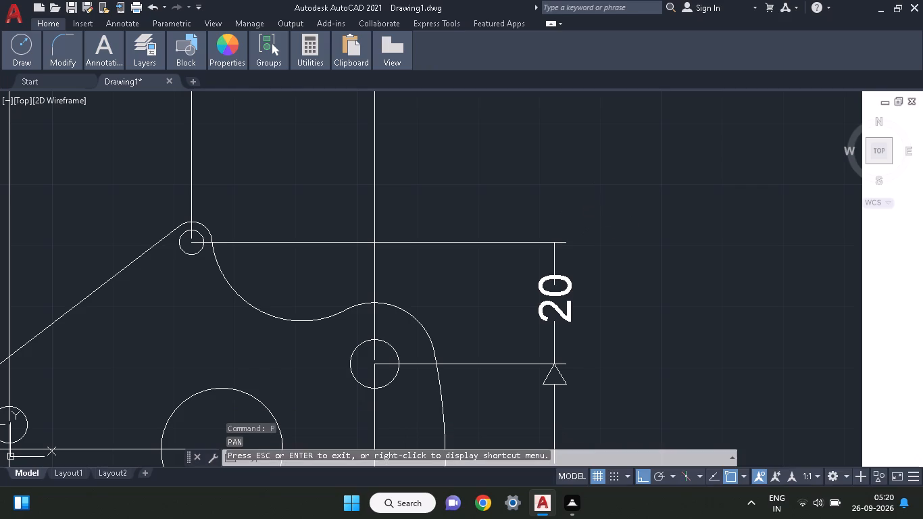
# Draw a three-sided polygon inscribed in a circle of about 1.9 radius, pointing up, in the empty space beside the 20 dimension.
pyautogui.write('pol')
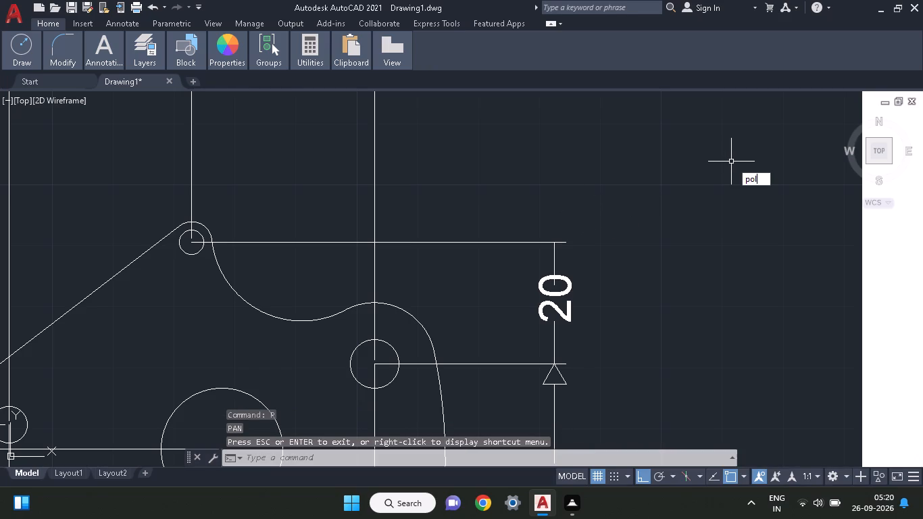
pyautogui.press('space')
pyautogui.press('space')
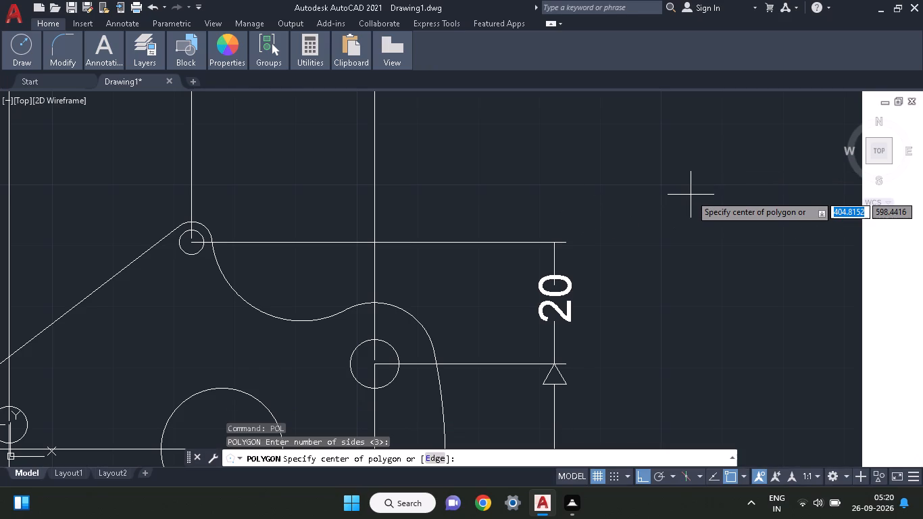
pyautogui.click(691, 195)
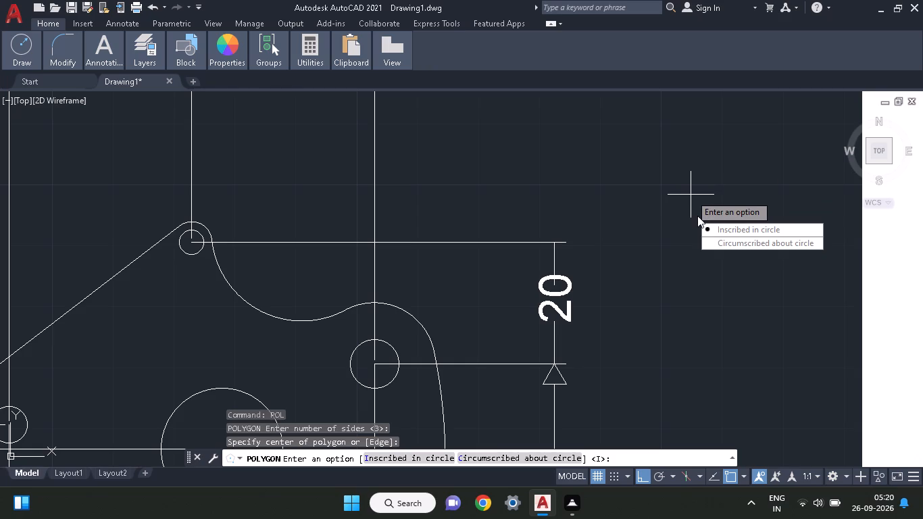
pyautogui.moveTo(718, 227); pyautogui.dragTo(691, 195)
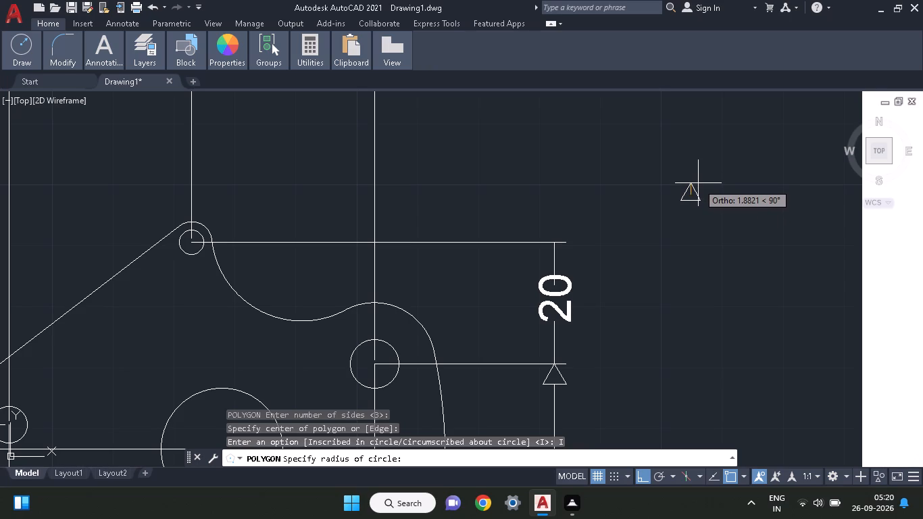
pyautogui.click(698, 183)
# Copy the triangle by its apex to the upper end of the vertical 20 dimension line as an arrowhead.
pyautogui.click(694, 193)
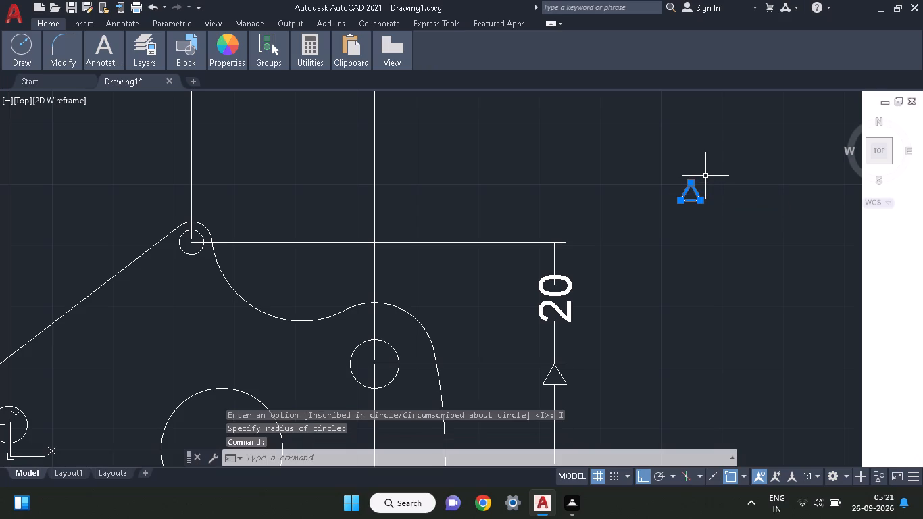
pyautogui.write('cop')
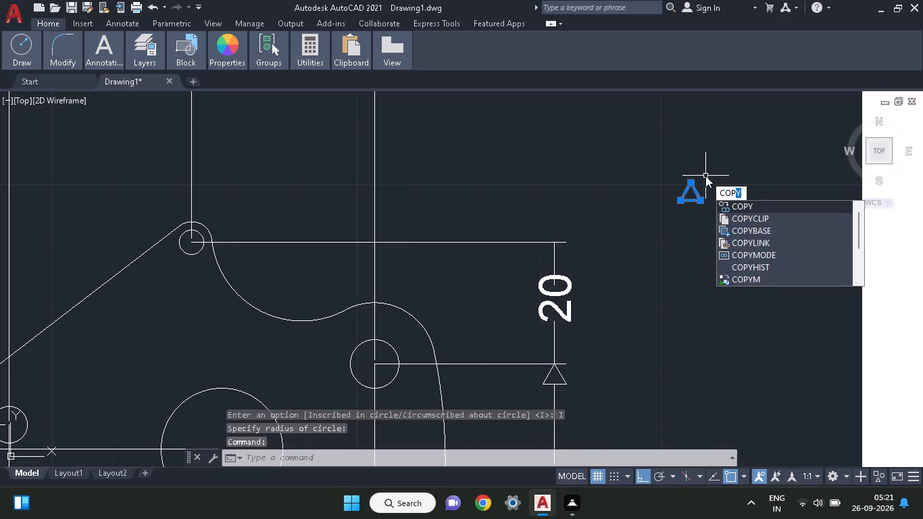
pyautogui.write('y')
pyautogui.press('space')
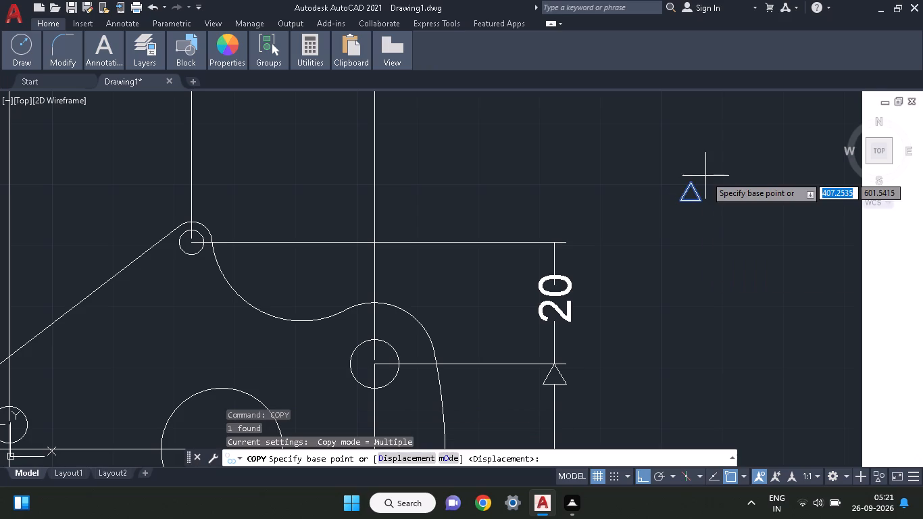
pyautogui.click(693, 180)
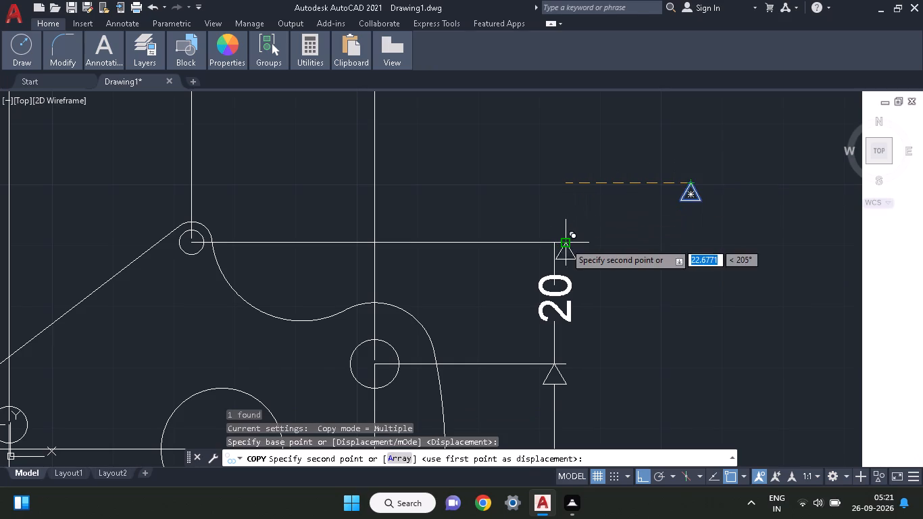
pyautogui.click(553, 245)
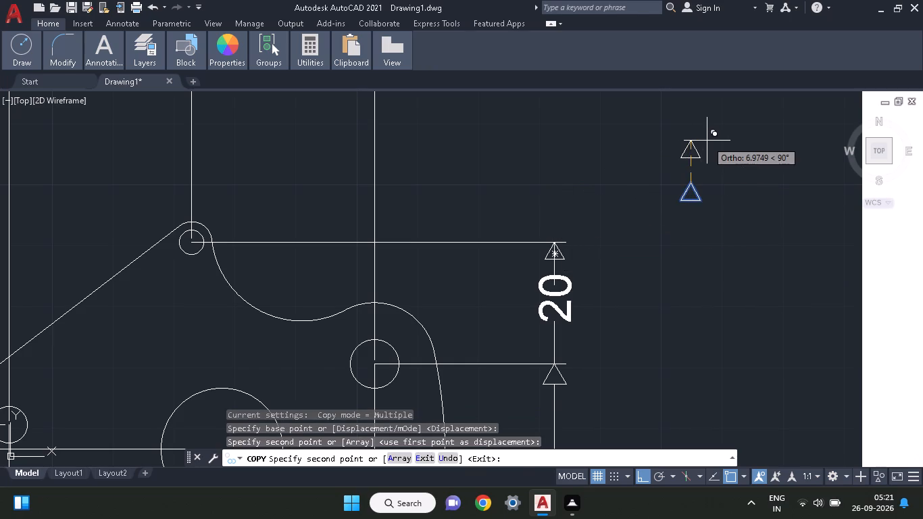
pyautogui.press('Escape')
# Rotate the original triangle 180° about its apex so it points down.
pyautogui.click(681, 195)
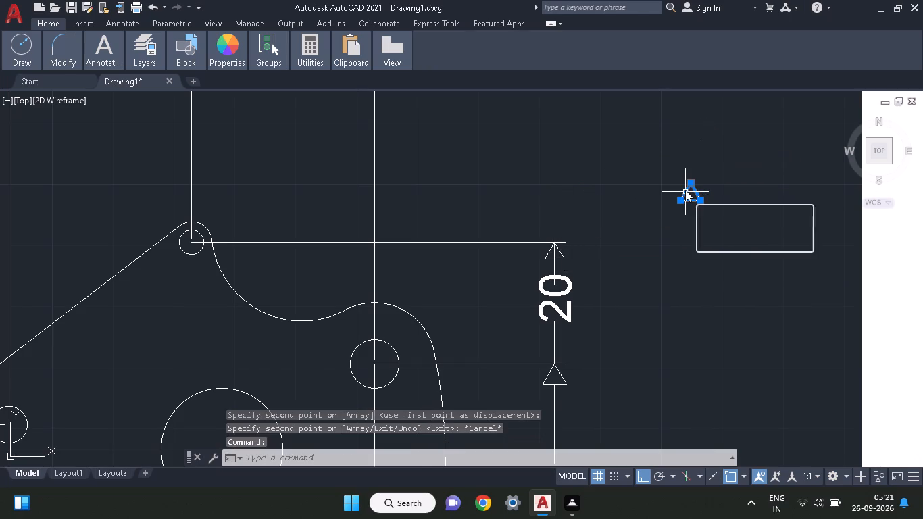
pyautogui.write('ro')
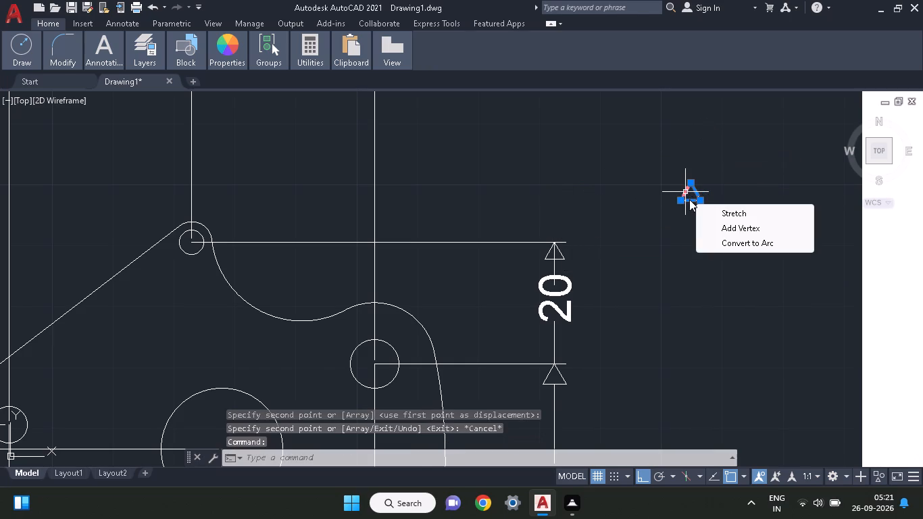
pyautogui.write('ro')
pyautogui.click(751, 205)
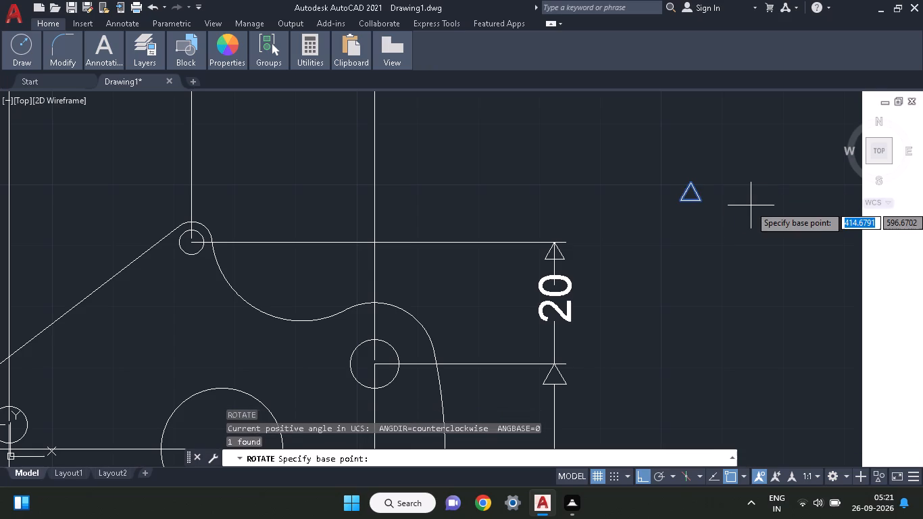
pyautogui.click(692, 185)
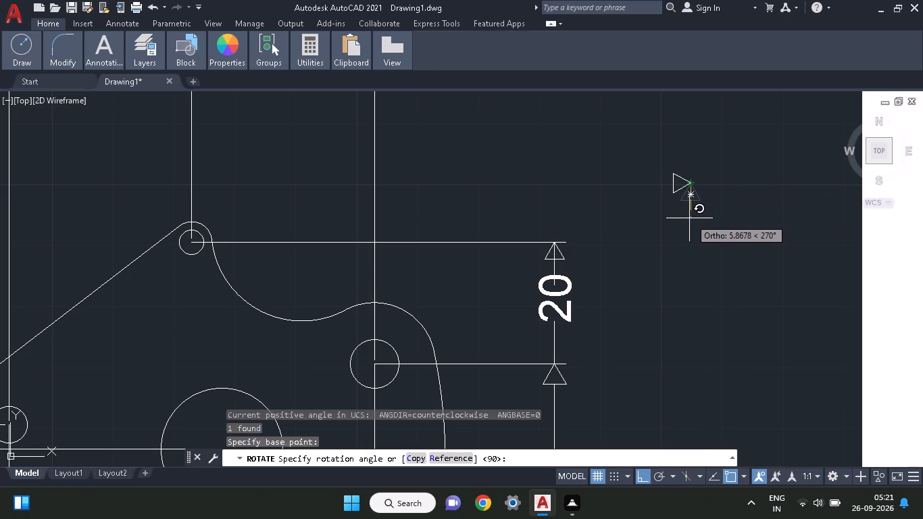
pyautogui.click(601, 164)
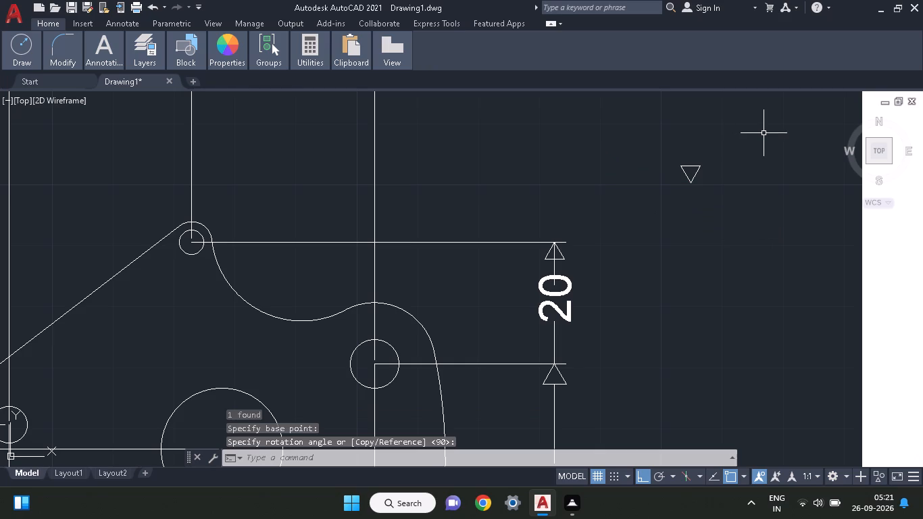
# Copy the downward-pointing triangle by its tip to the lower end of the 20 dimension line, meeting the 35 dimension's upper arrowhead.
pyautogui.click(697, 164)
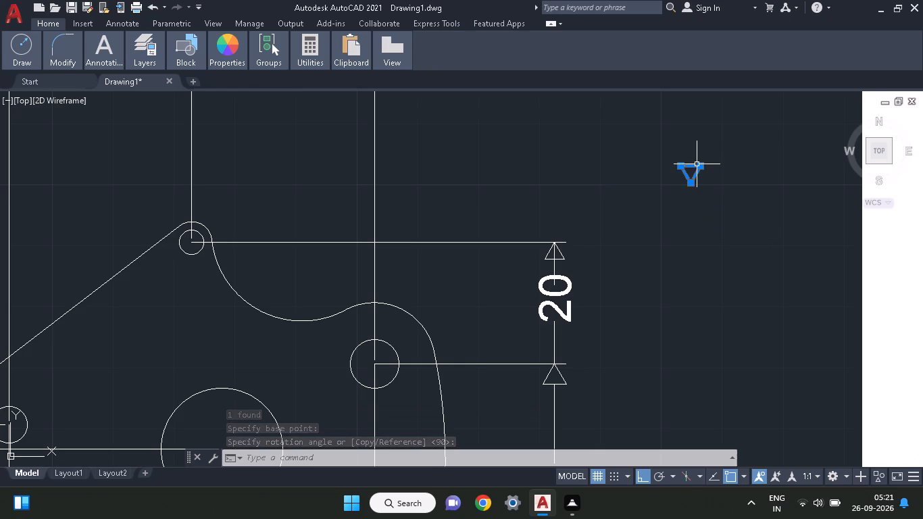
pyautogui.write('co')
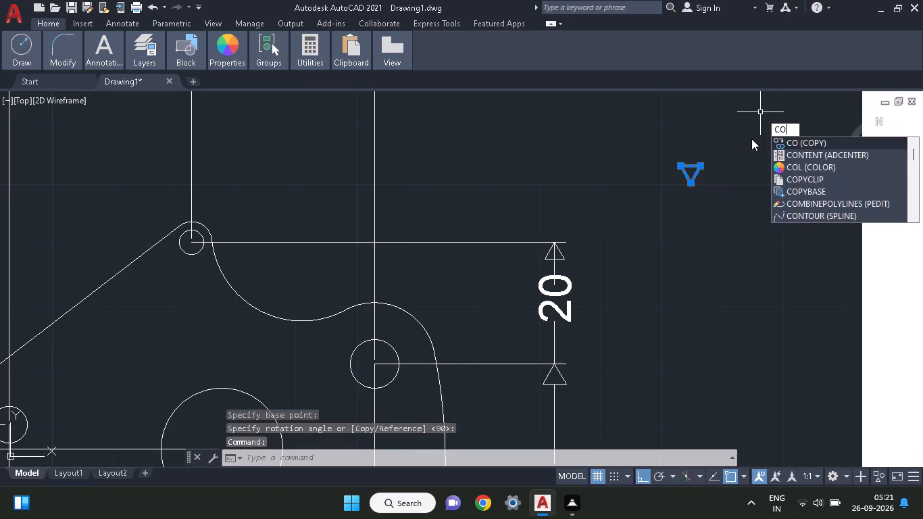
pyautogui.click(780, 143)
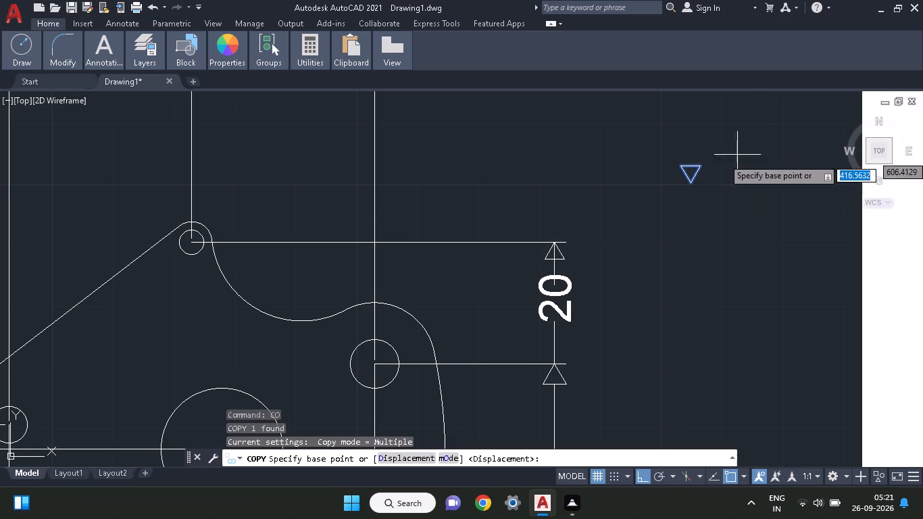
pyautogui.click(687, 184)
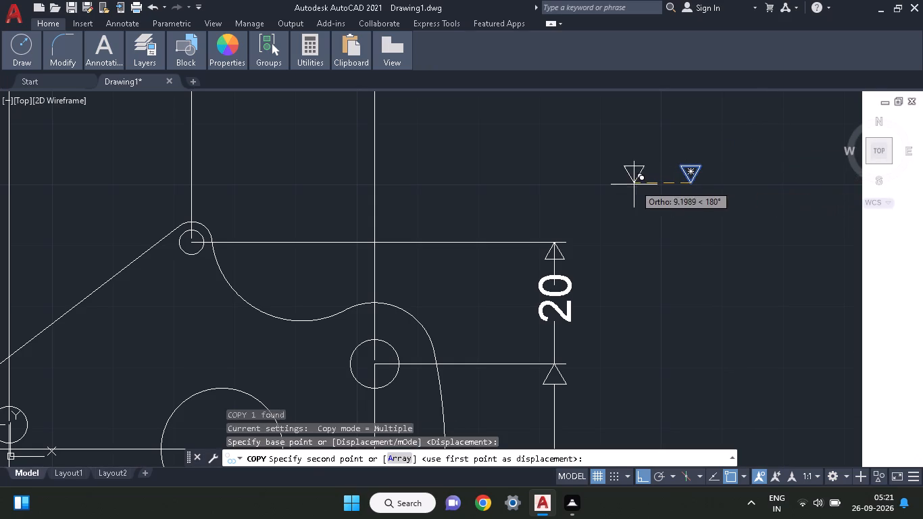
pyautogui.click(555, 364)
pyautogui.rightClick(685, 265)
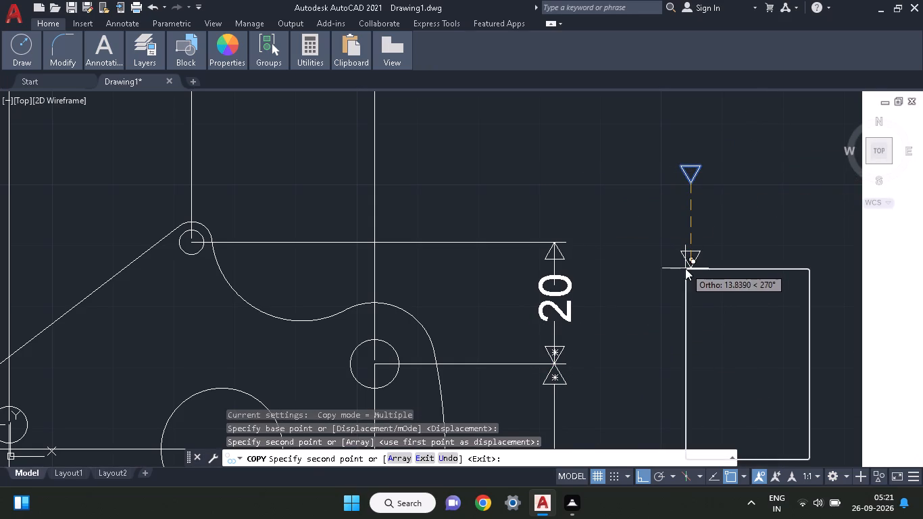
pyautogui.click(690, 270)
pyautogui.click(690, 274)
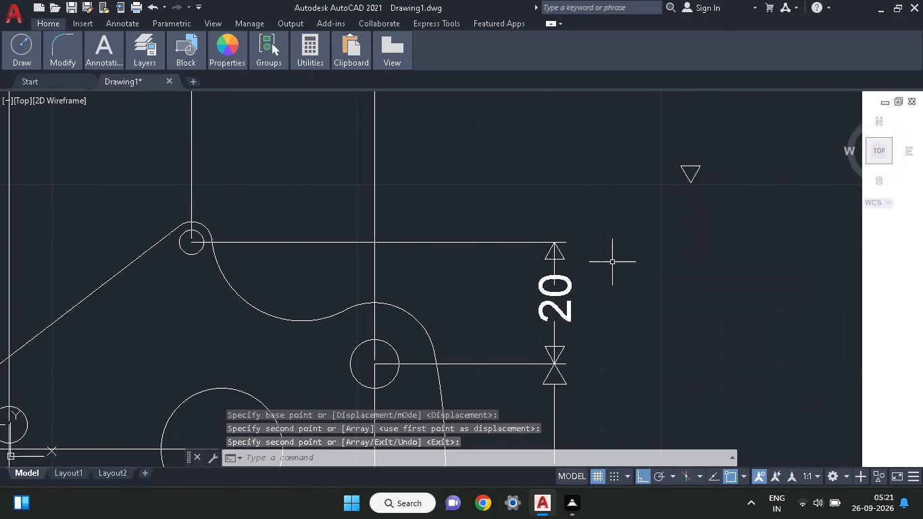
# Trim the dimension line segments inside the two arrowheads of the 20 dimension.
pyautogui.write('tr')
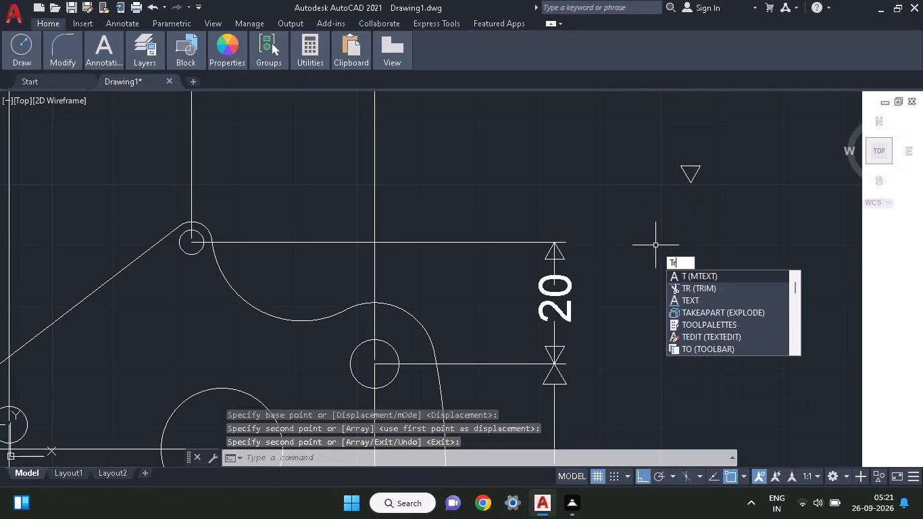
pyautogui.press('space')
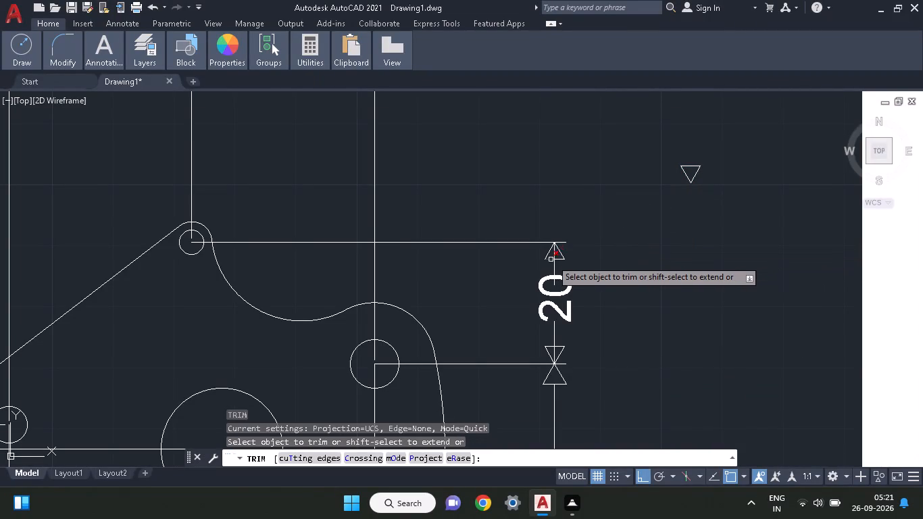
pyautogui.click(555, 254)
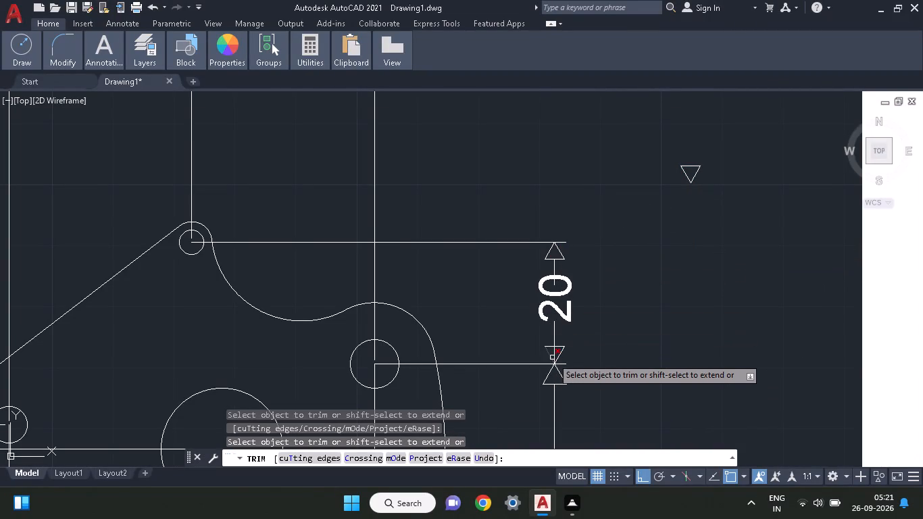
pyautogui.click(554, 354)
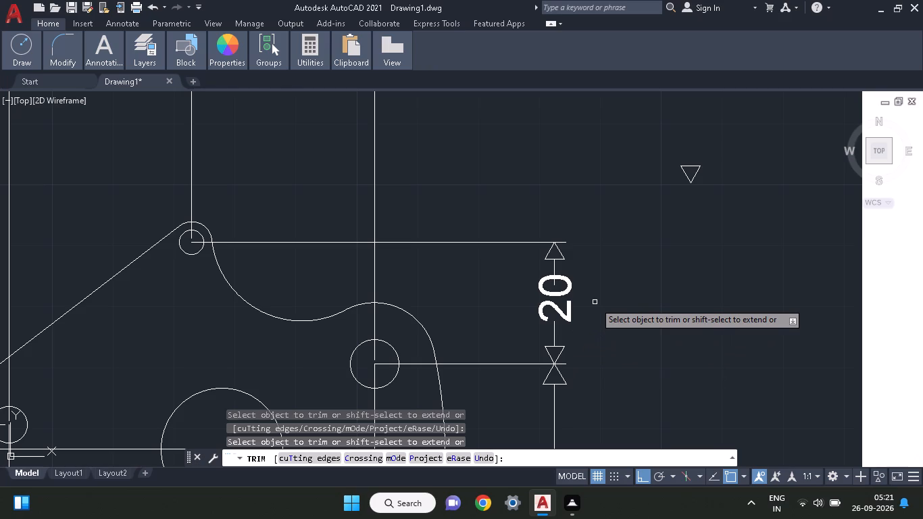
pyautogui.press('Escape')
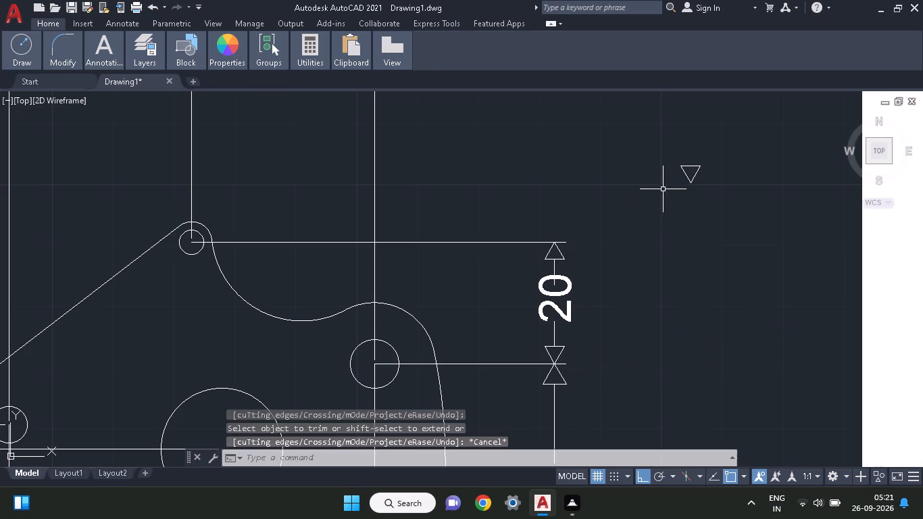
# Erase the spare downward-pointing triangle beside the 20 dimension.
pyautogui.moveTo(674, 180); pyautogui.dragTo(740, 155)
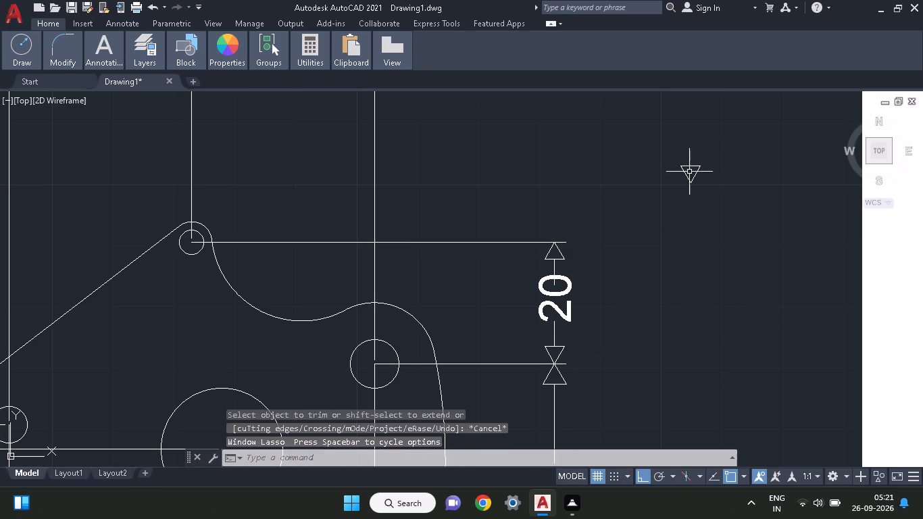
pyautogui.click(689, 172)
pyautogui.click(689, 167)
pyautogui.click(689, 166)
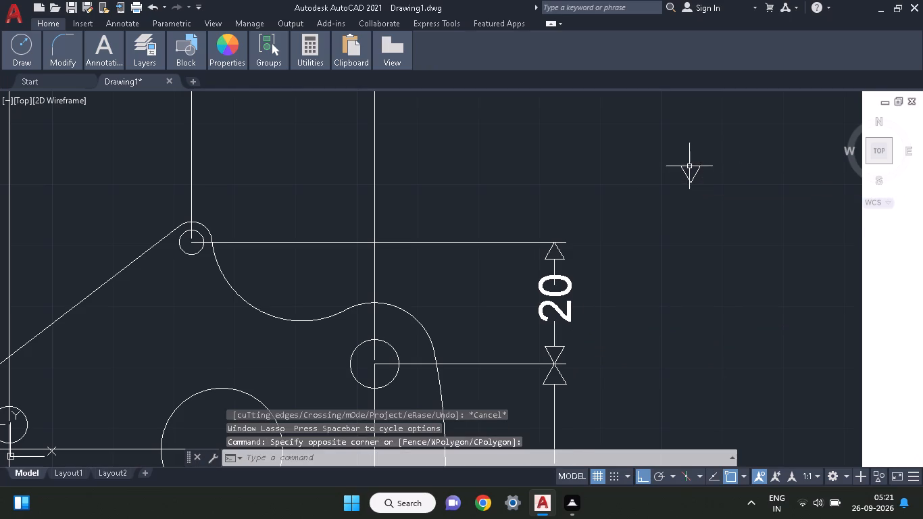
pyautogui.click(693, 180)
pyautogui.rightClick(693, 178)
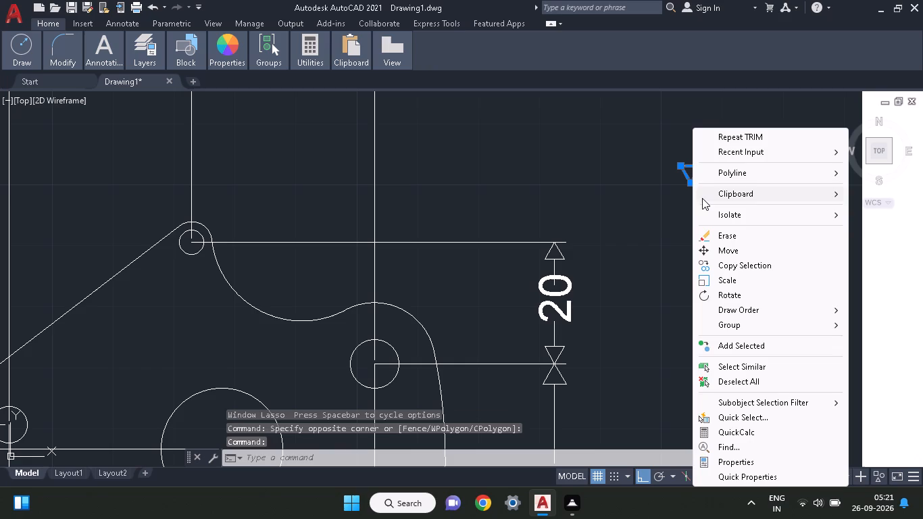
pyautogui.click(702, 231)
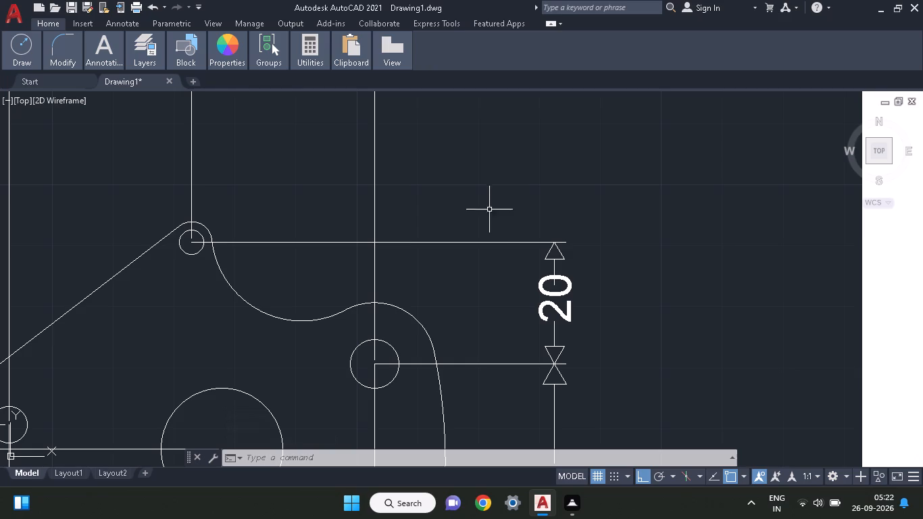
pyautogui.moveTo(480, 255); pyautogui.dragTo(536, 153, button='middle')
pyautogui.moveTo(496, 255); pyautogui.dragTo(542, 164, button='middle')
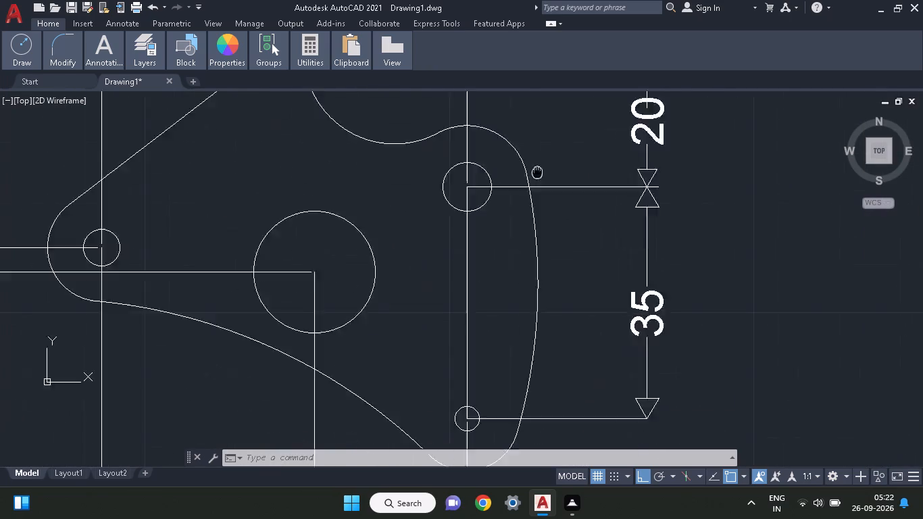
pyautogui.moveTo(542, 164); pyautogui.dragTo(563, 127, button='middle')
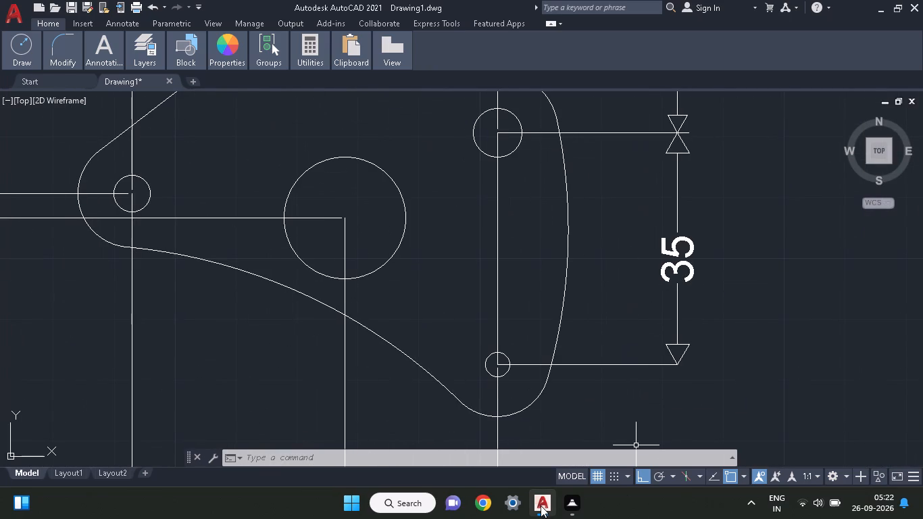
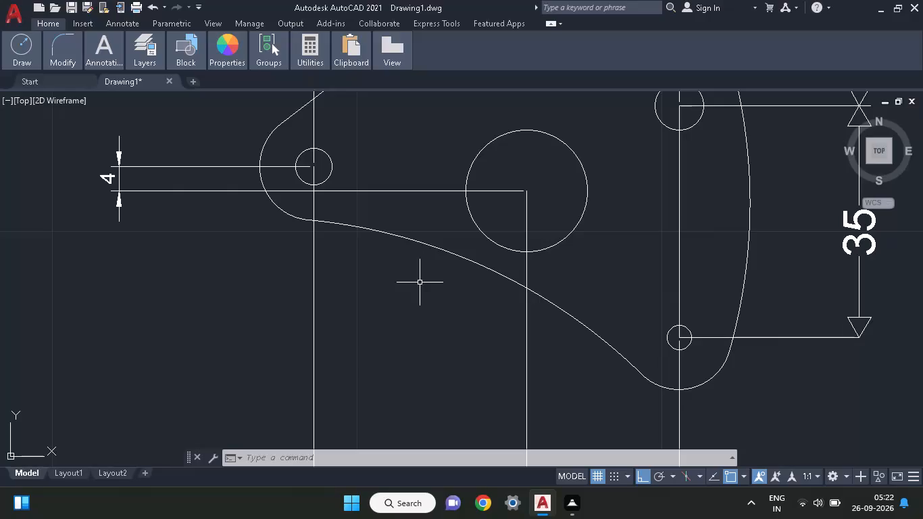
# Erase the 20 dimension's text, its upper arrowhead and the upper piece of its dimension line.
pyautogui.moveTo(420, 282); pyautogui.dragTo(146, 354, button='middle')
pyautogui.moveTo(538, 225); pyautogui.dragTo(526, 247, button='middle')
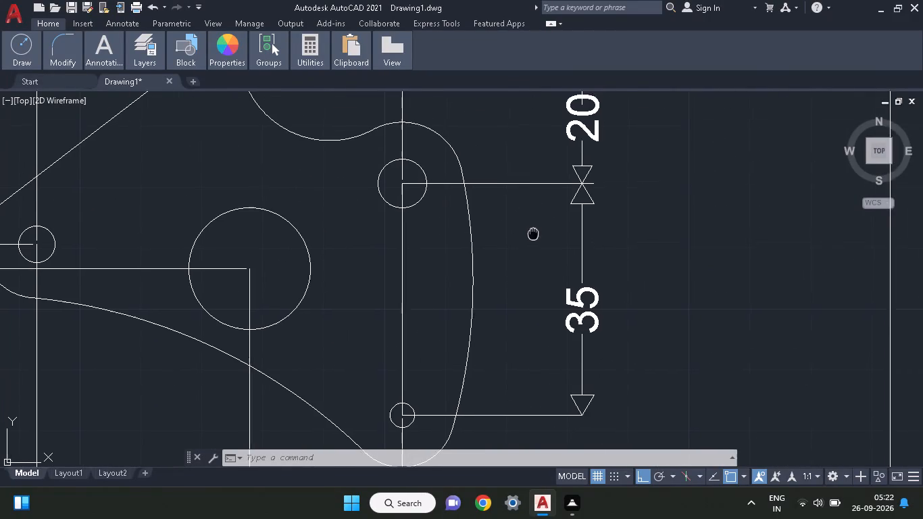
pyautogui.moveTo(526, 247); pyautogui.dragTo(479, 382, button='middle')
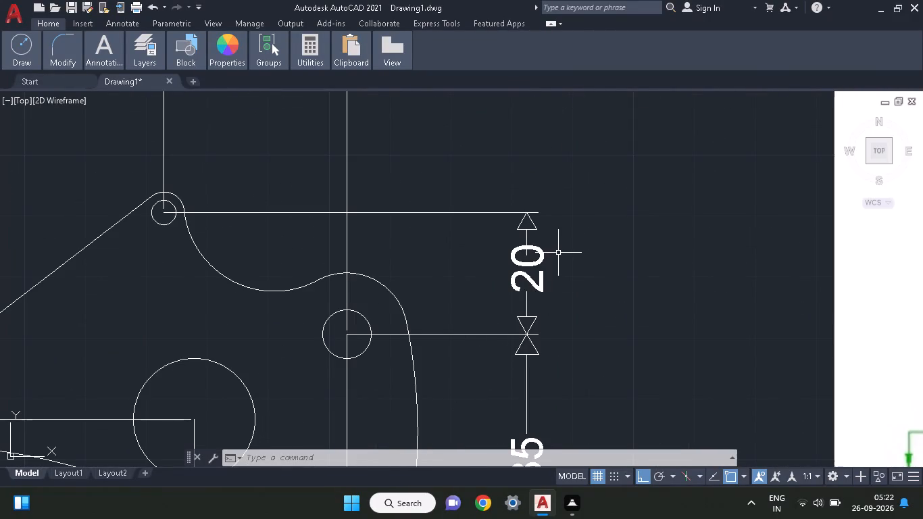
pyautogui.moveTo(559, 252); pyautogui.dragTo(464, 289)
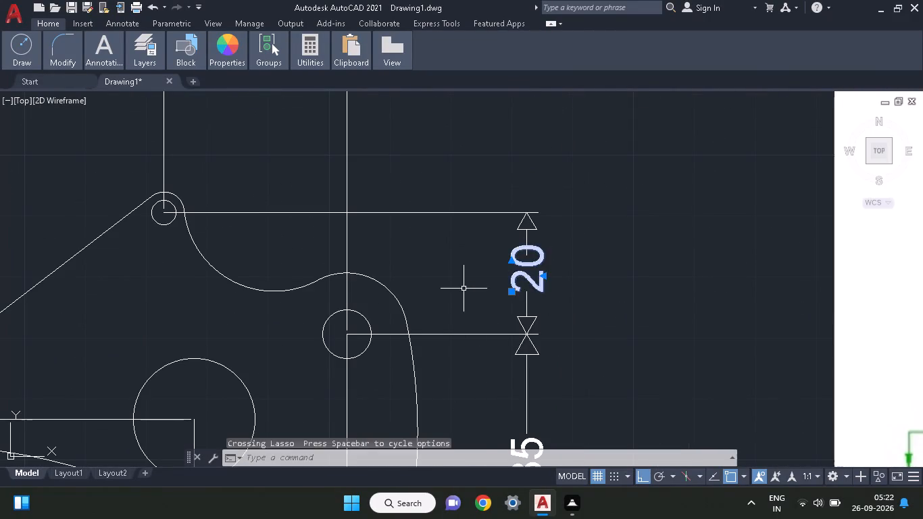
pyautogui.rightClick(464, 289)
pyautogui.click(486, 240)
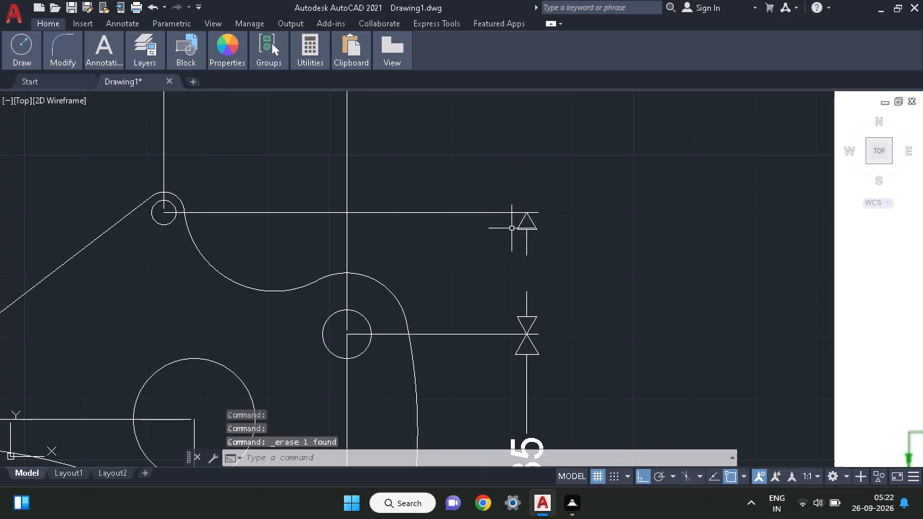
pyautogui.moveTo(516, 228); pyautogui.dragTo(556, 238)
pyautogui.rightClick(556, 238)
pyautogui.click(573, 241)
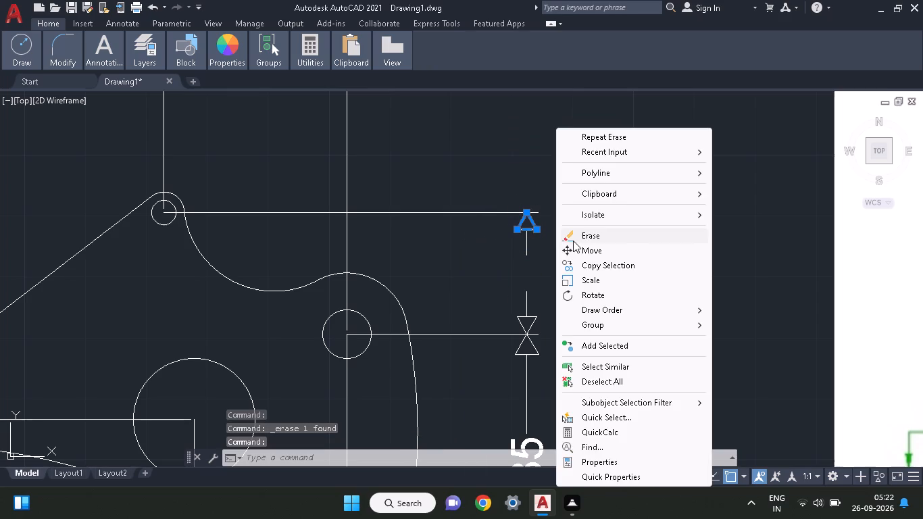
pyautogui.click(525, 253)
pyautogui.rightClick(525, 253)
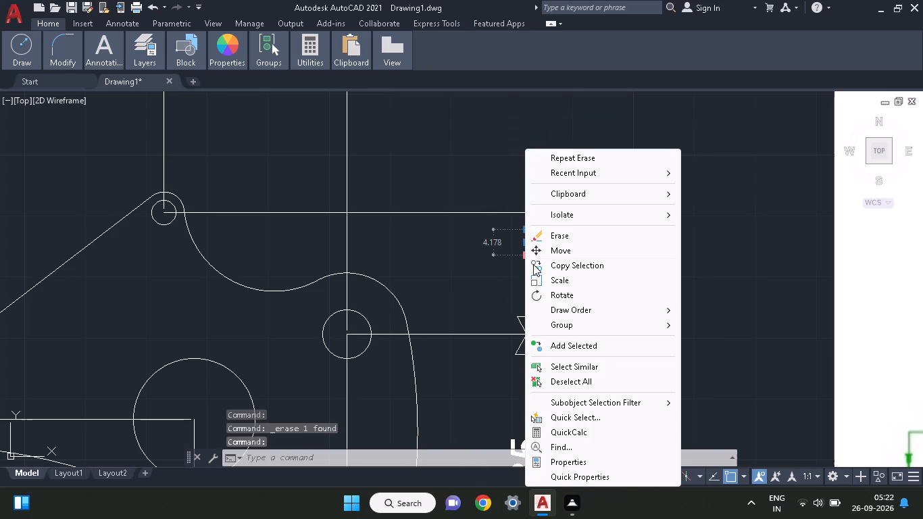
pyautogui.click(537, 232)
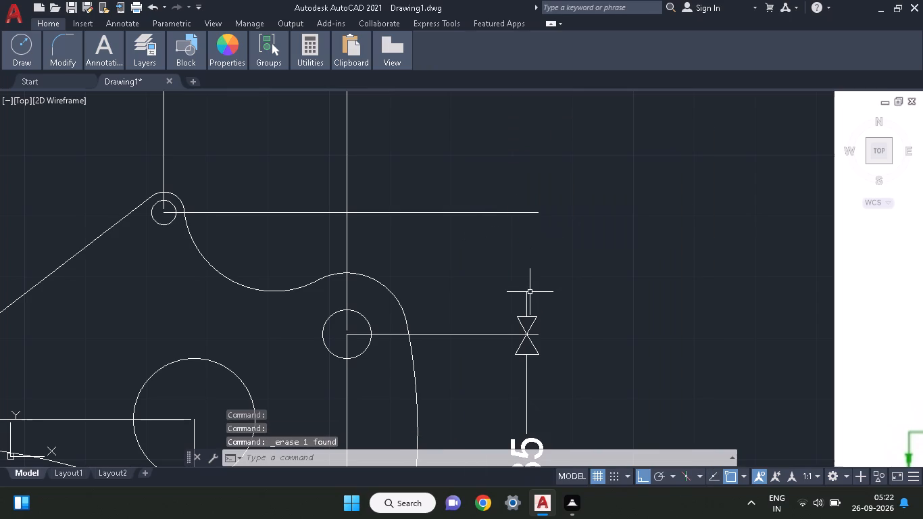
# Erase the rest of the 20 dimension: lower line piece, lower arrowhead and the horizontal extension line from the topmost small hole.
pyautogui.click(529, 297)
pyautogui.rightClick(529, 297)
pyautogui.click(520, 306)
pyautogui.click(522, 306)
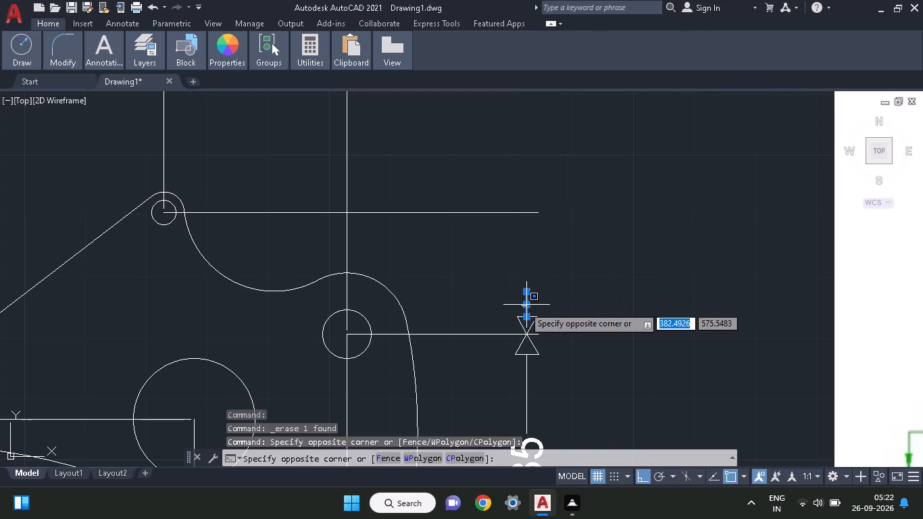
pyautogui.rightClick(524, 306)
pyautogui.click(550, 236)
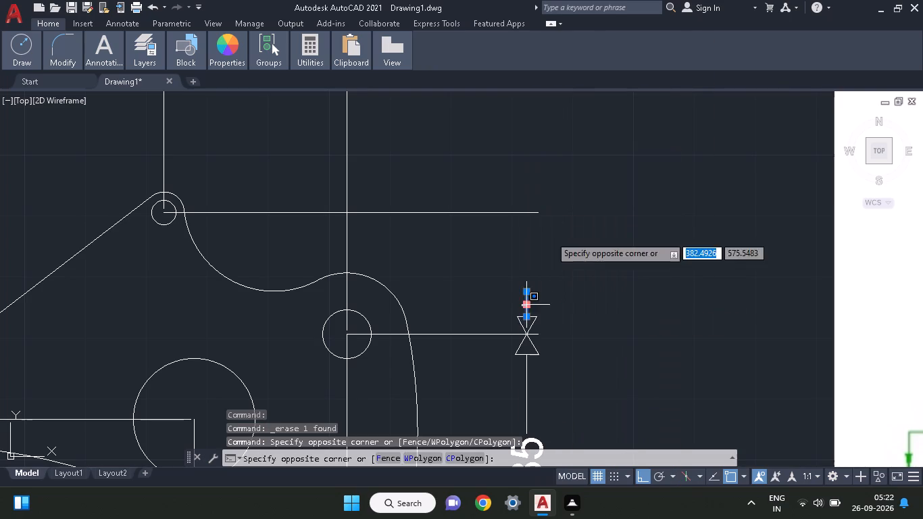
pyautogui.click(534, 316)
pyautogui.rightClick(534, 316)
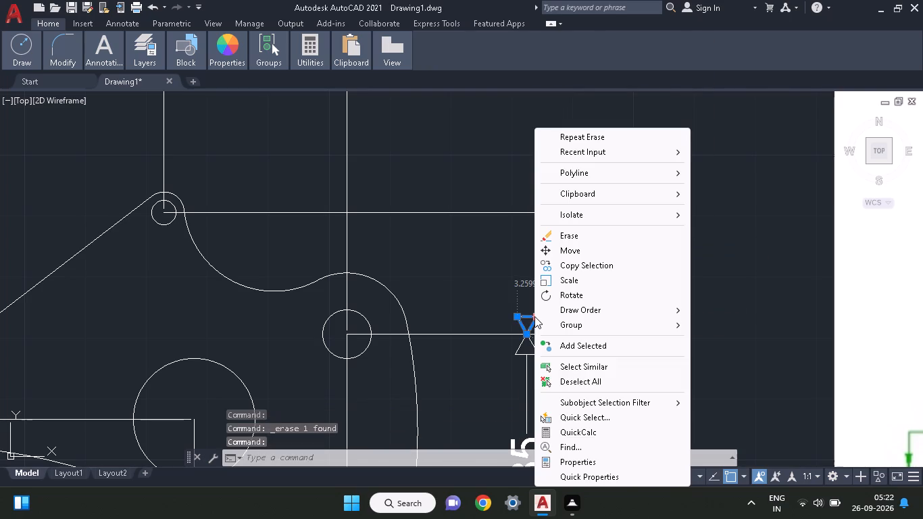
pyautogui.click(560, 239)
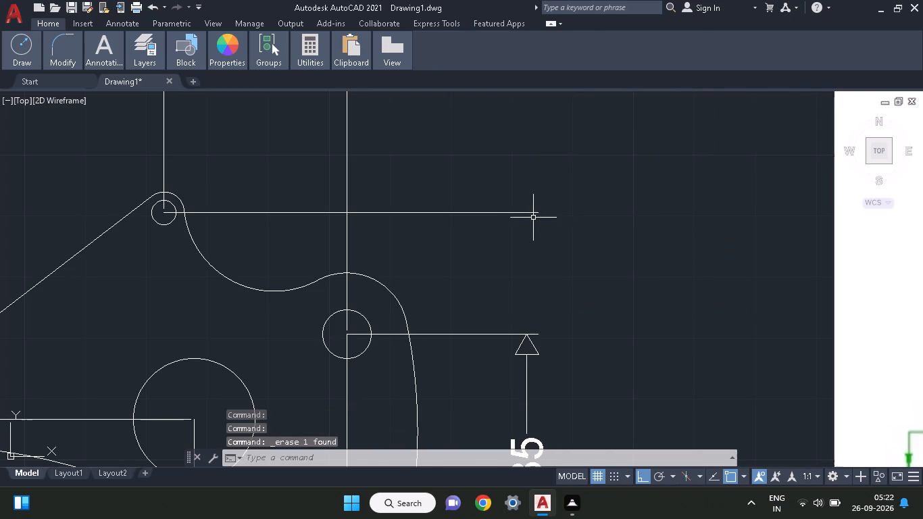
pyautogui.click(531, 213)
pyautogui.rightClick(531, 213)
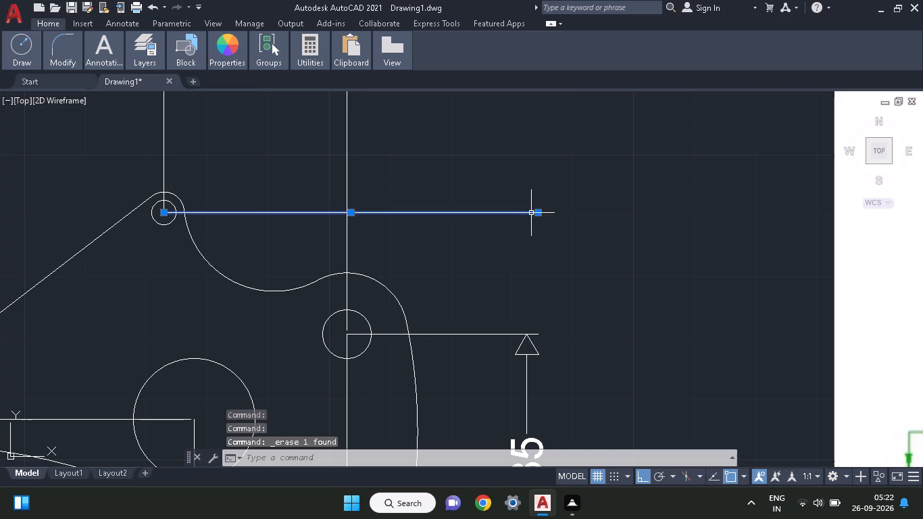
pyautogui.click(543, 237)
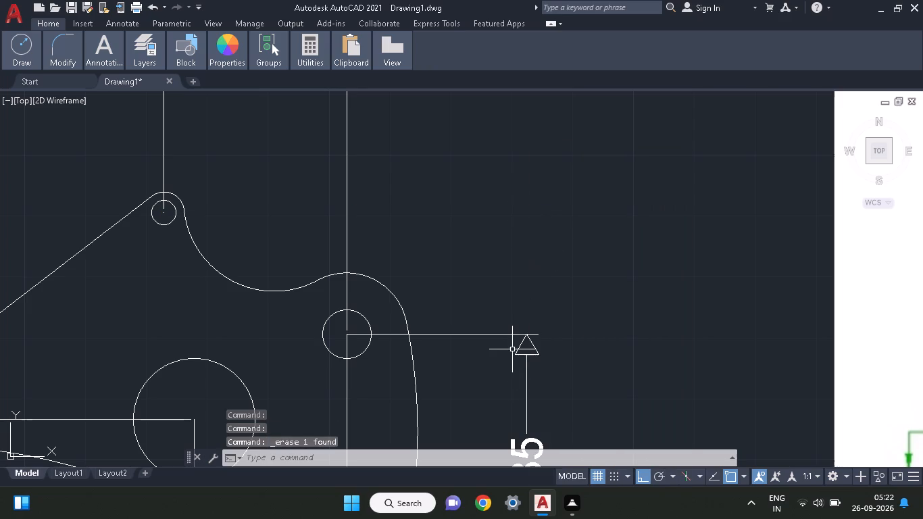
# Erase the 35 dimension's upper arrowhead, its text and the upper piece of its dimension line.
pyautogui.click(525, 343)
pyautogui.rightClick(525, 343)
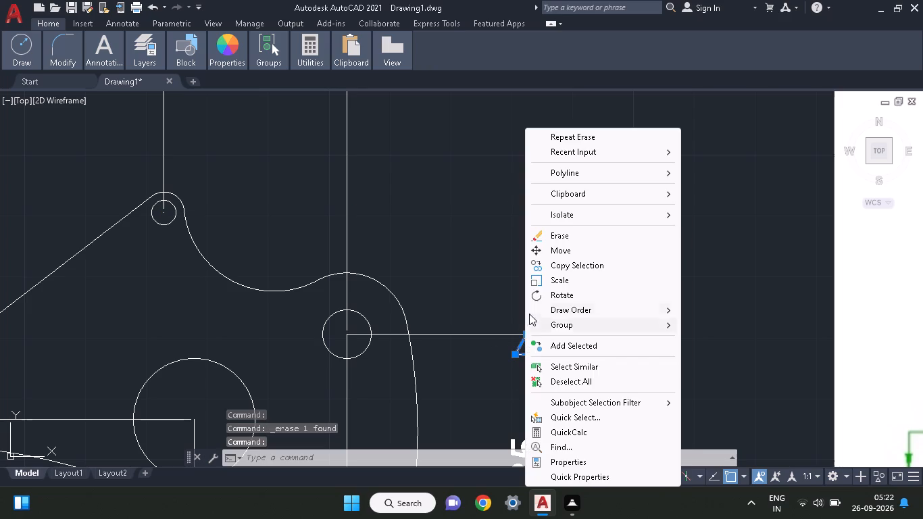
pyautogui.click(547, 232)
pyautogui.moveTo(517, 410); pyautogui.dragTo(517, 408, button='middle')
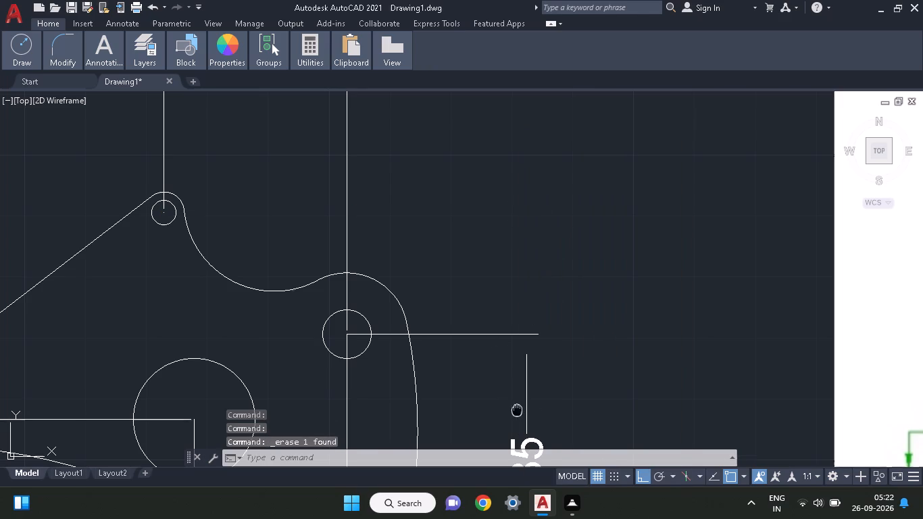
pyautogui.moveTo(517, 408); pyautogui.dragTo(540, 306, button='middle')
pyautogui.click(547, 339)
pyautogui.rightClick(547, 339)
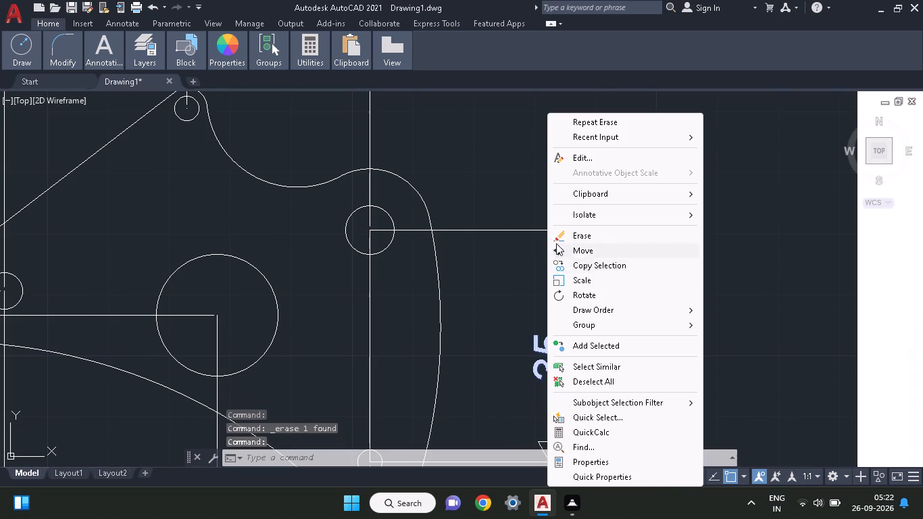
pyautogui.click(557, 238)
pyautogui.click(551, 304)
pyautogui.rightClick(551, 304)
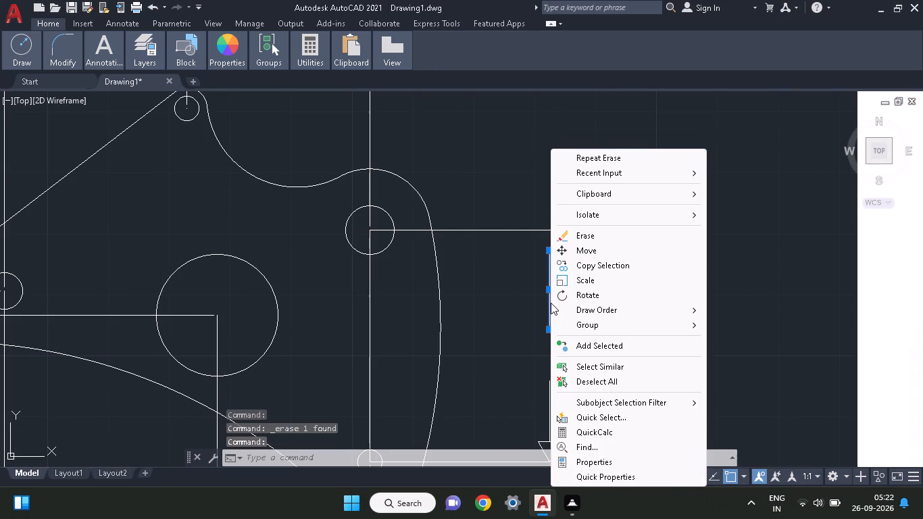
pyautogui.click(578, 240)
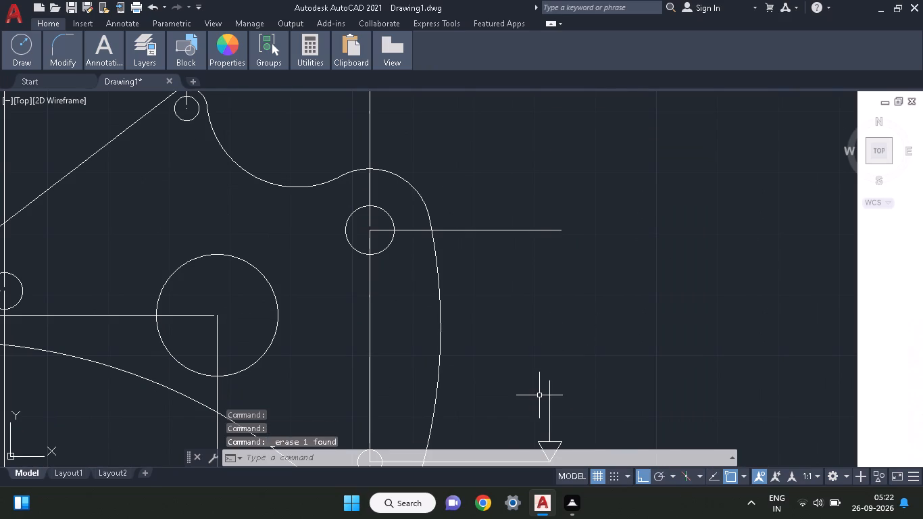
# Erase the 35 dimension's lower line piece, lower arrowhead and the horizontal extension line from the plate's lower-right hole.
pyautogui.click(547, 384)
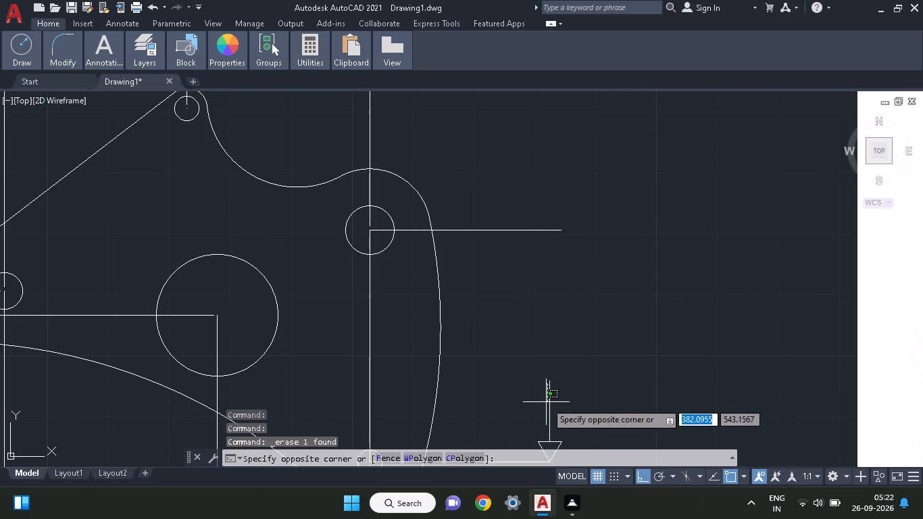
pyautogui.click(551, 418)
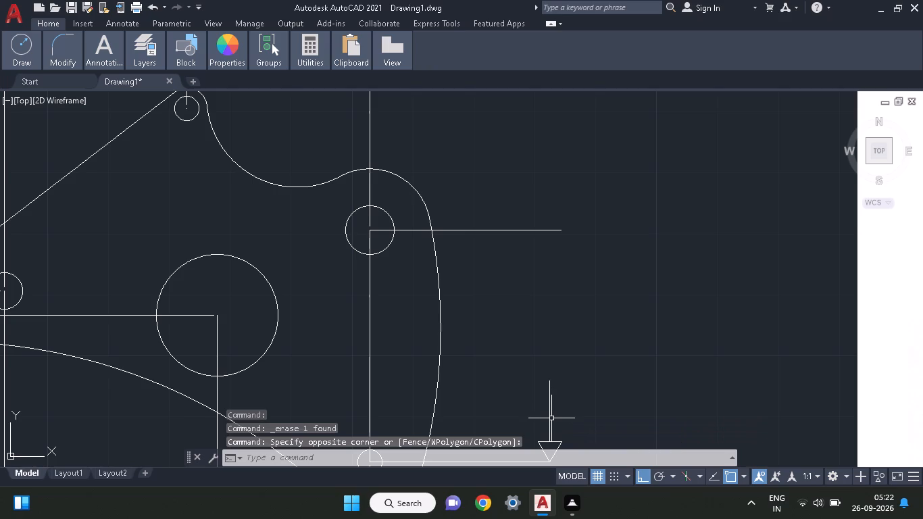
pyautogui.click(551, 418)
pyautogui.rightClick(551, 403)
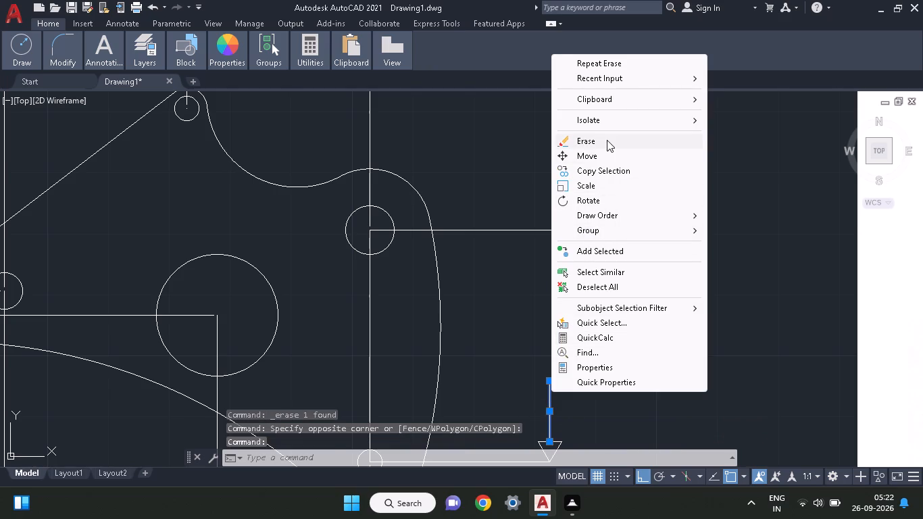
pyautogui.click(607, 139)
pyautogui.moveTo(559, 291); pyautogui.dragTo(585, 223, button='middle')
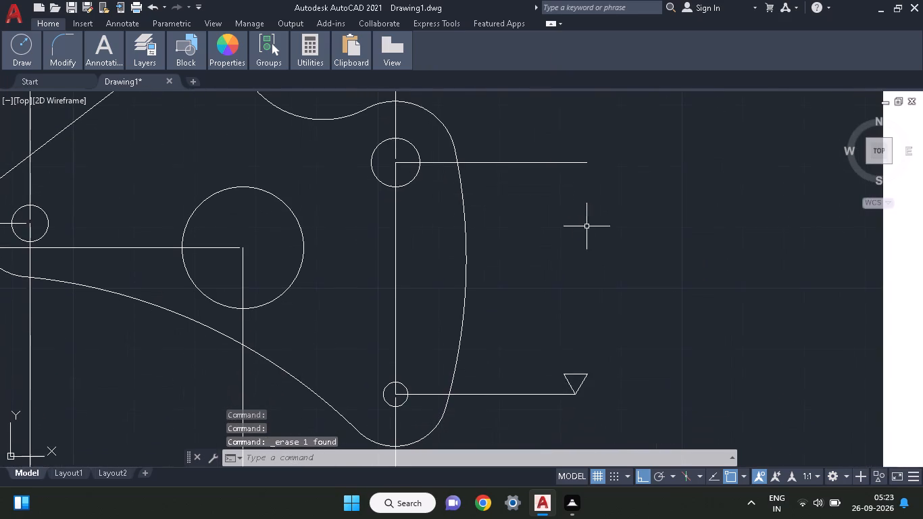
pyautogui.moveTo(570, 387); pyautogui.dragTo(570, 423)
pyautogui.rightClick(570, 423)
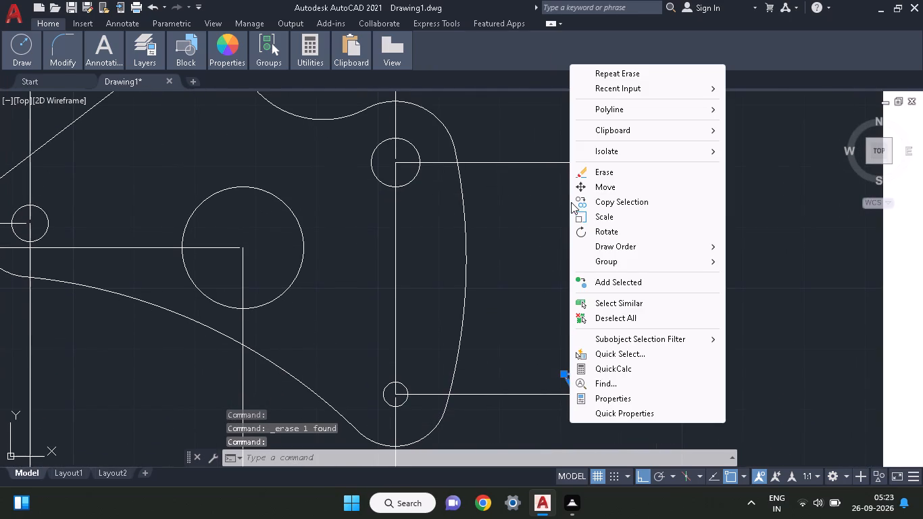
pyautogui.click(580, 170)
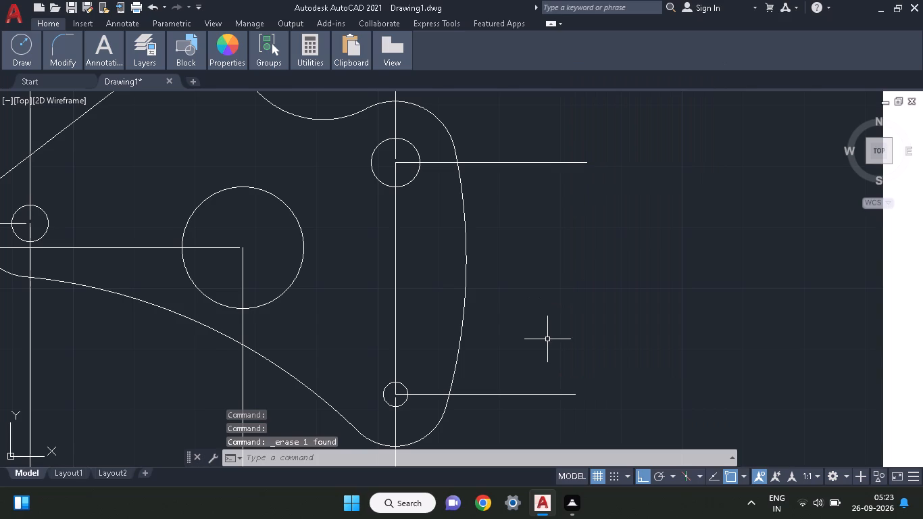
pyautogui.click(547, 394)
pyautogui.rightClick(547, 394)
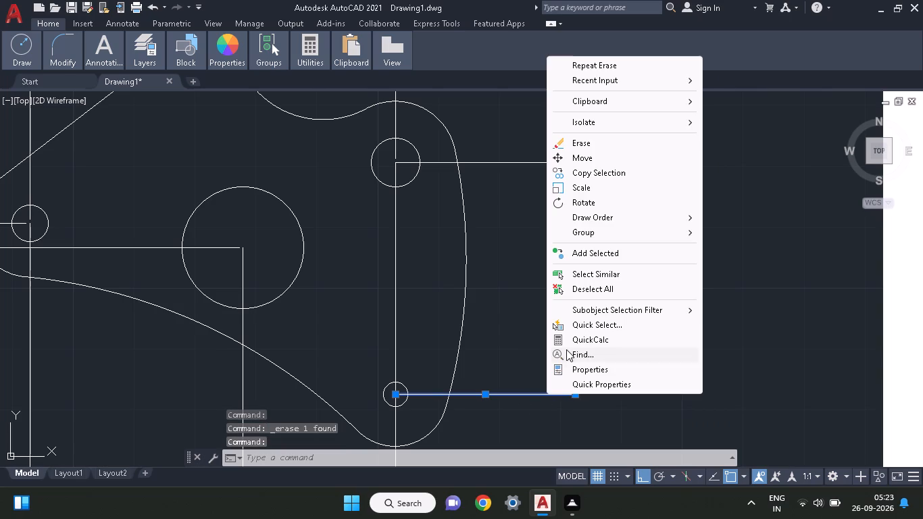
pyautogui.click(620, 140)
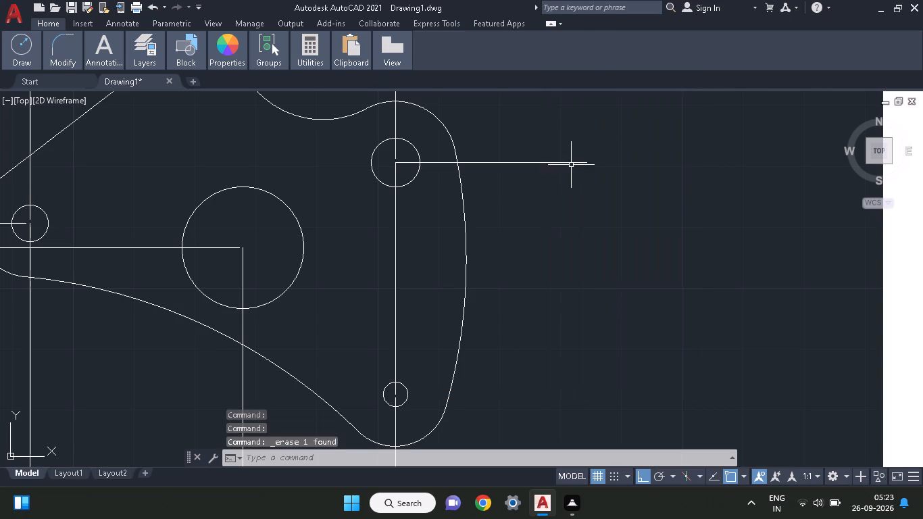
# Erase both overlapping horizontal extension lines running out from the centre of the plate's upper-right hole.
pyautogui.click(570, 166)
pyautogui.click(573, 153)
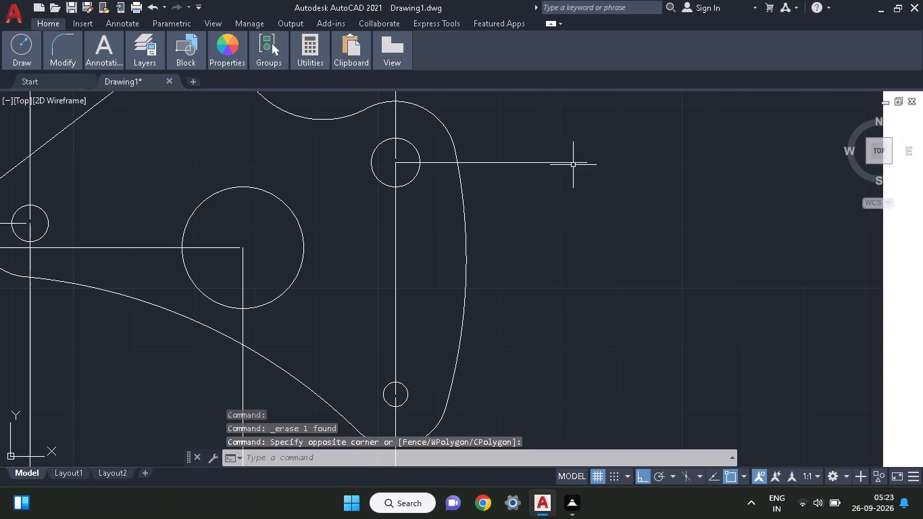
pyautogui.click(573, 159)
pyautogui.click(576, 164)
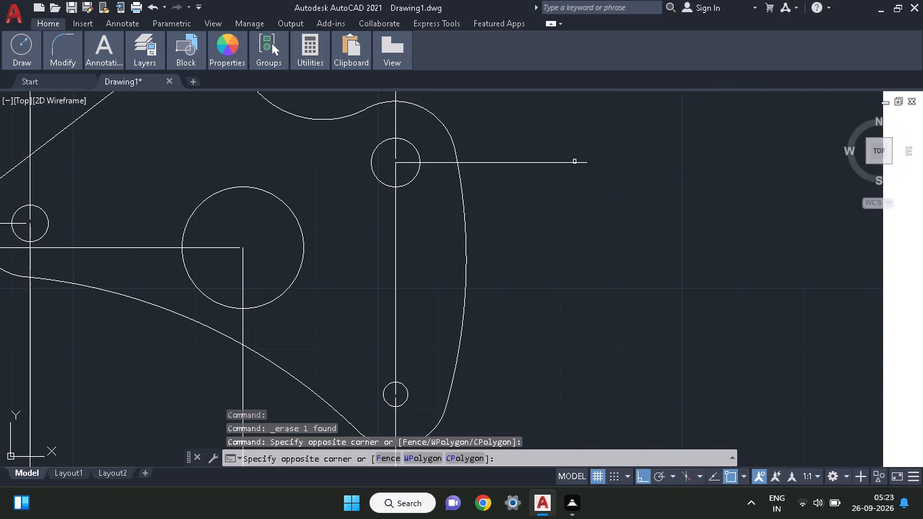
pyautogui.click(576, 164)
pyautogui.click(567, 164)
pyautogui.rightClick(567, 164)
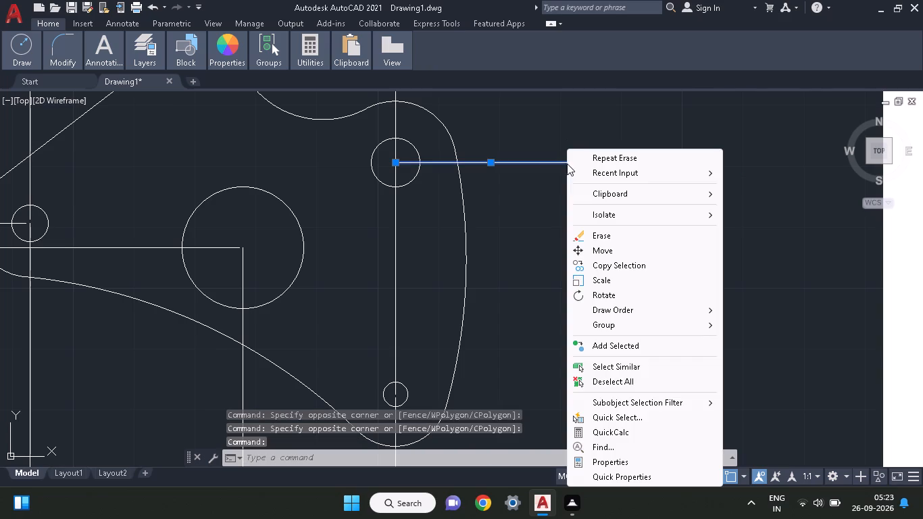
pyautogui.click(599, 231)
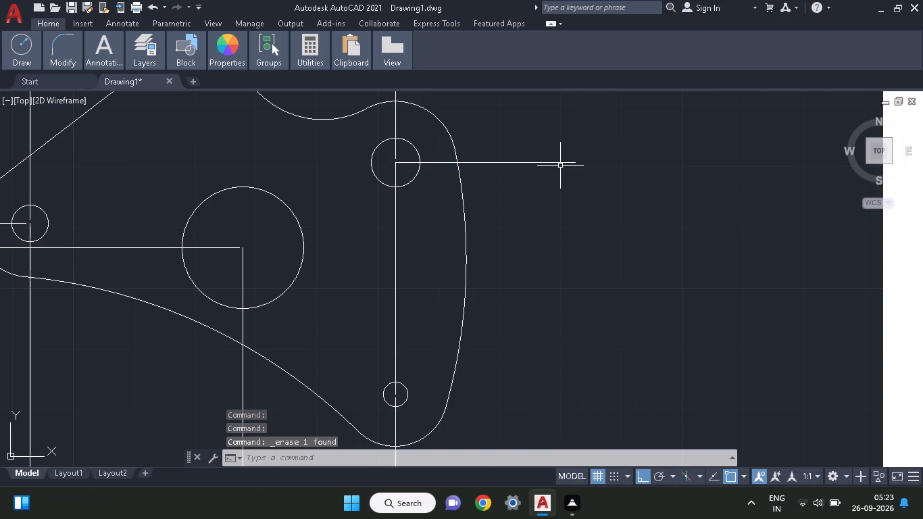
pyautogui.click(560, 166)
pyautogui.click(552, 155)
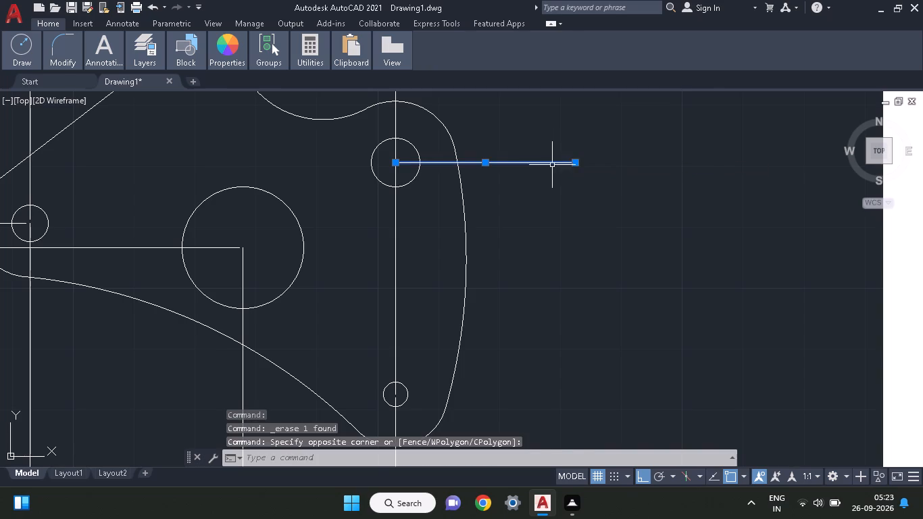
pyautogui.rightClick(552, 165)
pyautogui.click(592, 233)
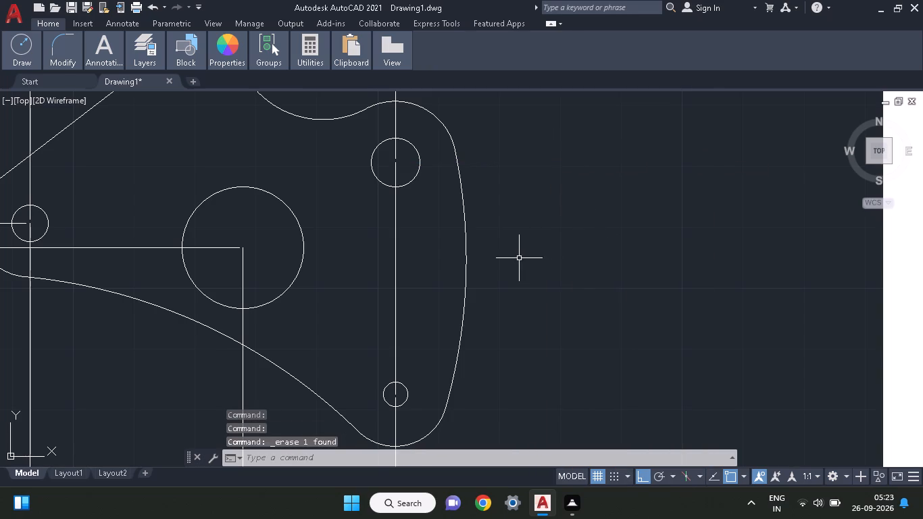
# Erase the vertical line joining the centres of the plate's upper-right and lower-right holes.
pyautogui.moveTo(420, 266); pyautogui.dragTo(358, 307)
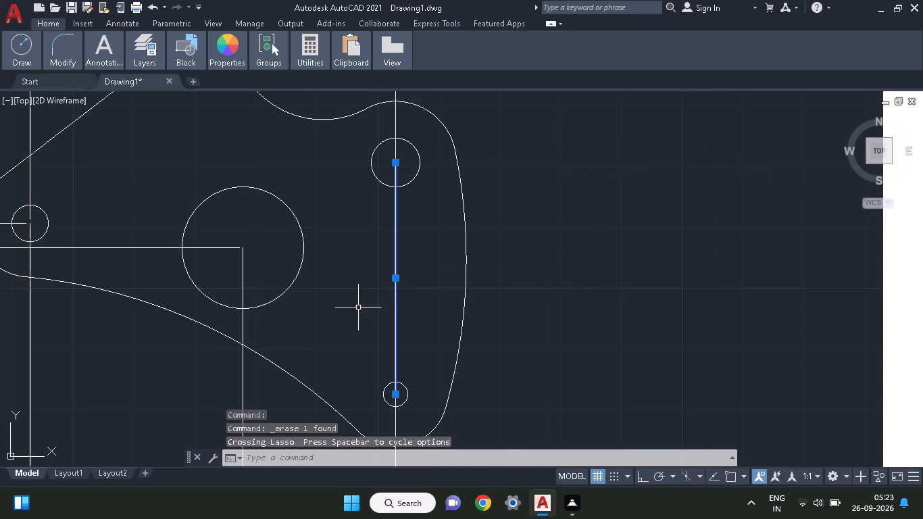
pyautogui.rightClick(390, 286)
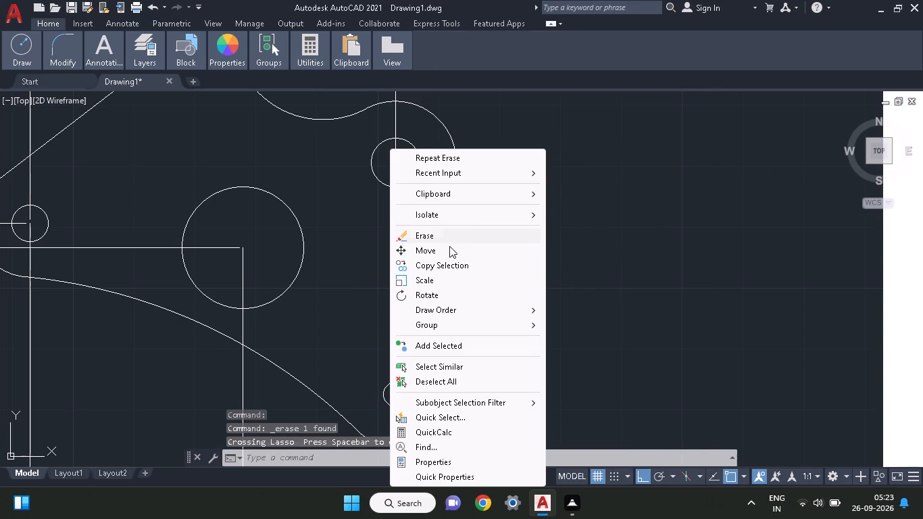
pyautogui.click(450, 232)
pyautogui.moveTo(452, 232); pyautogui.dragTo(472, 387, button='middle')
pyautogui.moveTo(473, 371); pyautogui.dragTo(475, 422, button='middle')
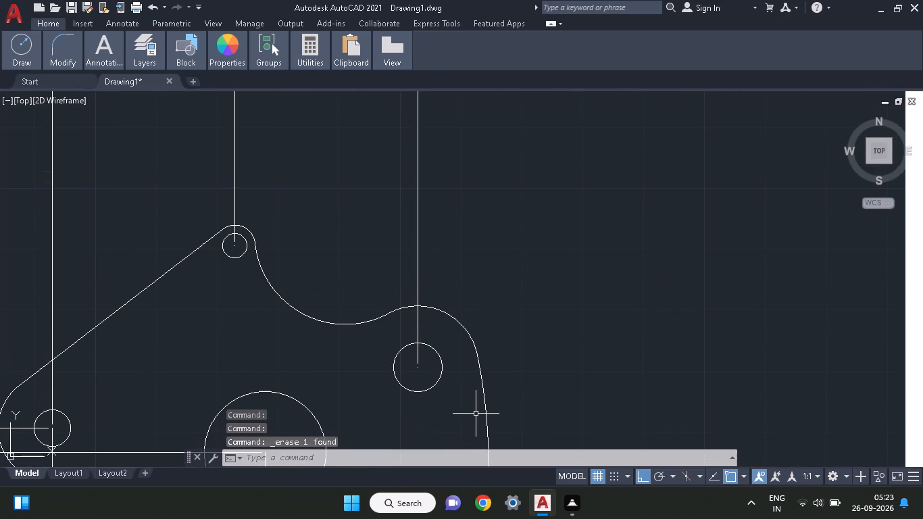
# Erase the text, left dimension line piece and left arrowhead of the 35 dimension below the plate.
pyautogui.keyDown('ctrl'); pyautogui.scroll(-3, 476, 414); pyautogui.keyUp('ctrl')
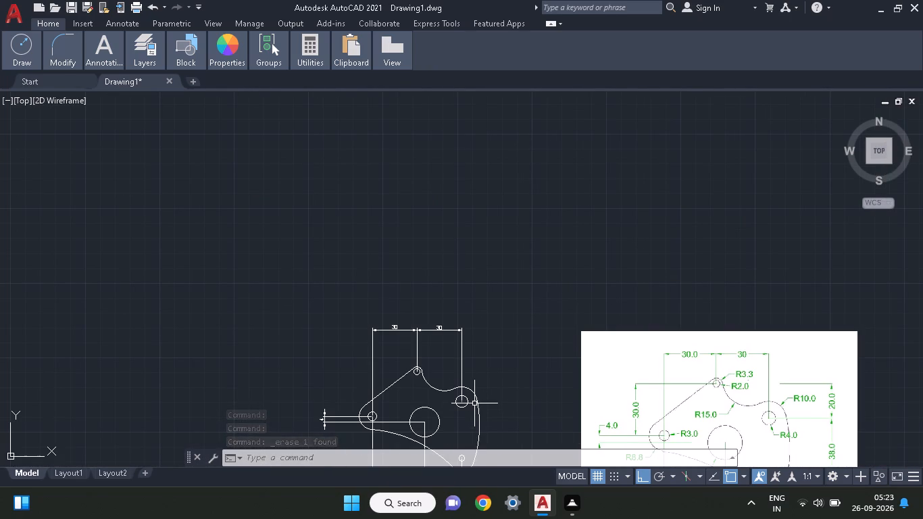
pyautogui.moveTo(478, 417); pyautogui.dragTo(521, 278, button='middle')
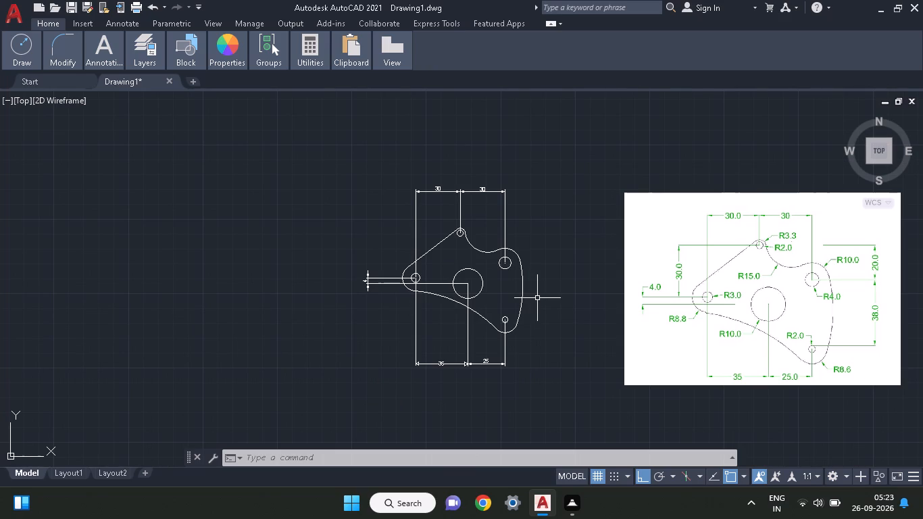
pyautogui.keyDown('ctrl'); pyautogui.scroll(2, 538, 299); pyautogui.keyUp('ctrl')
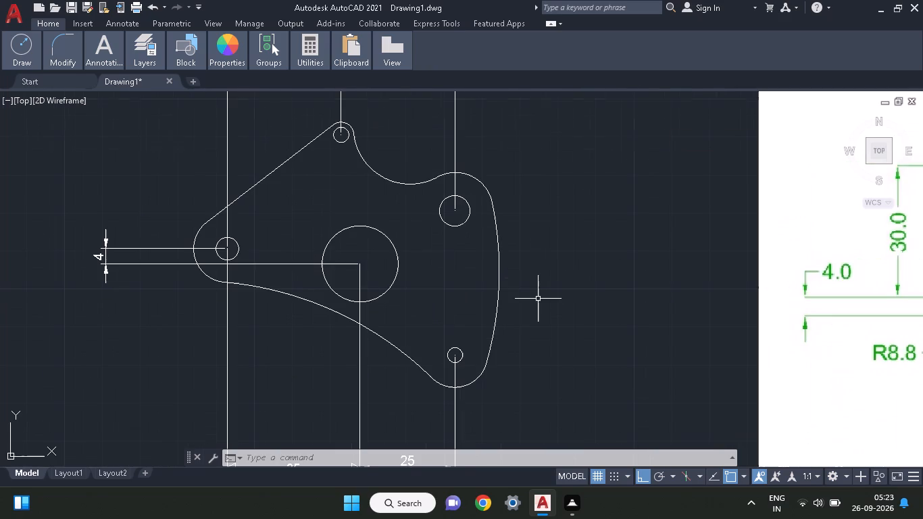
pyautogui.moveTo(530, 322); pyautogui.dragTo(535, 316, button='middle')
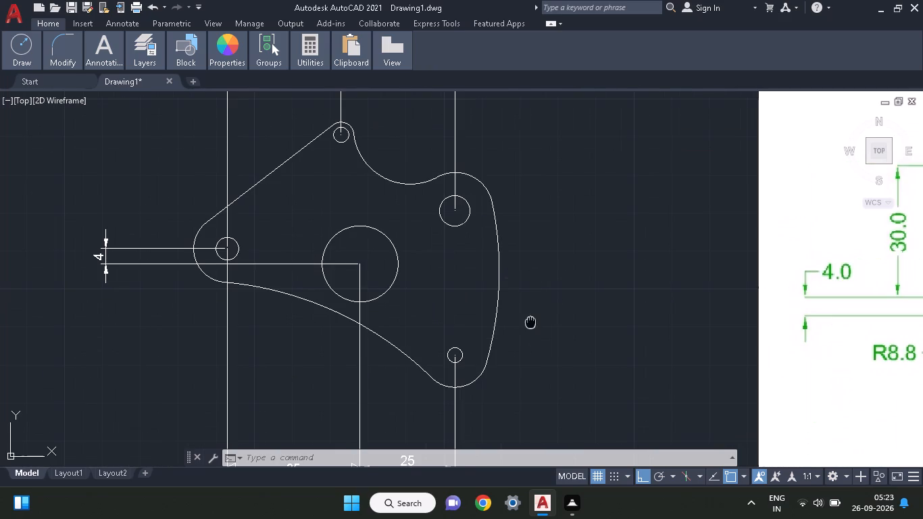
pyautogui.moveTo(535, 316); pyautogui.dragTo(622, 108, button='middle')
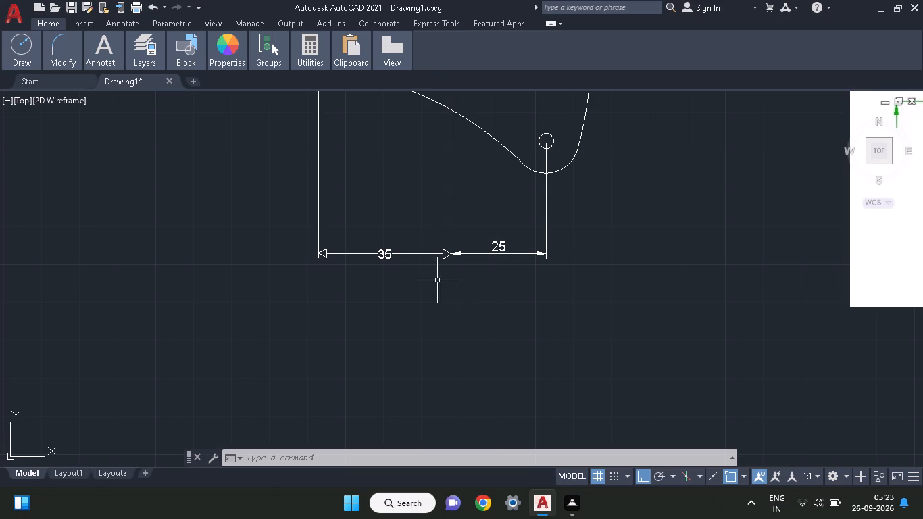
pyautogui.moveTo(373, 277); pyautogui.dragTo(410, 215)
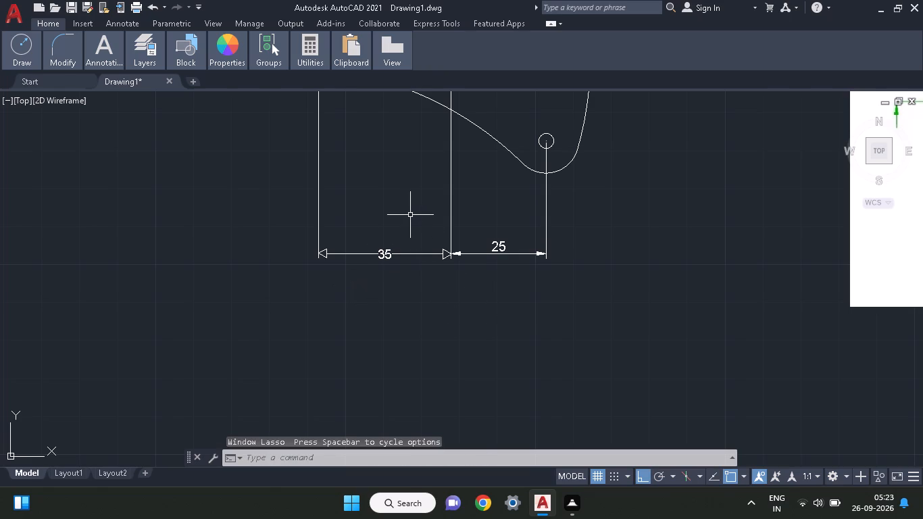
pyautogui.click(381, 254)
pyautogui.rightClick(381, 254)
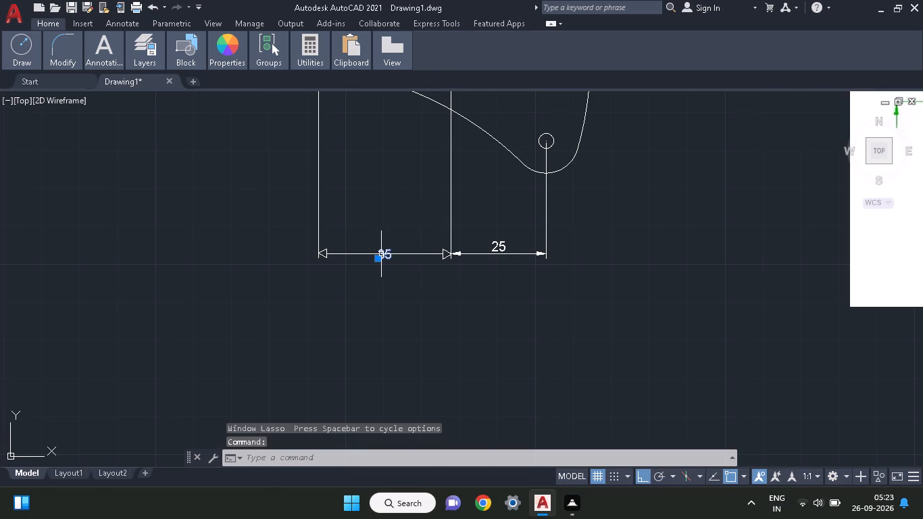
pyautogui.click(407, 236)
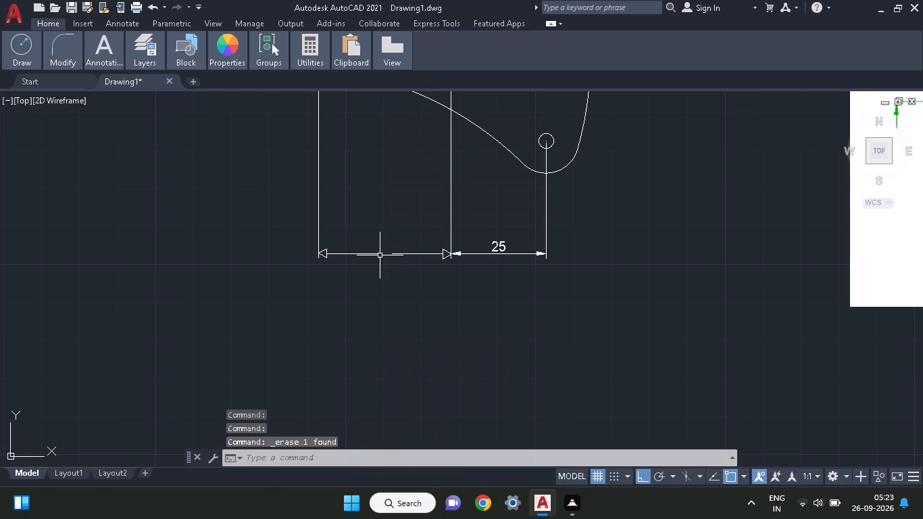
pyautogui.click(331, 255)
pyautogui.rightClick(331, 255)
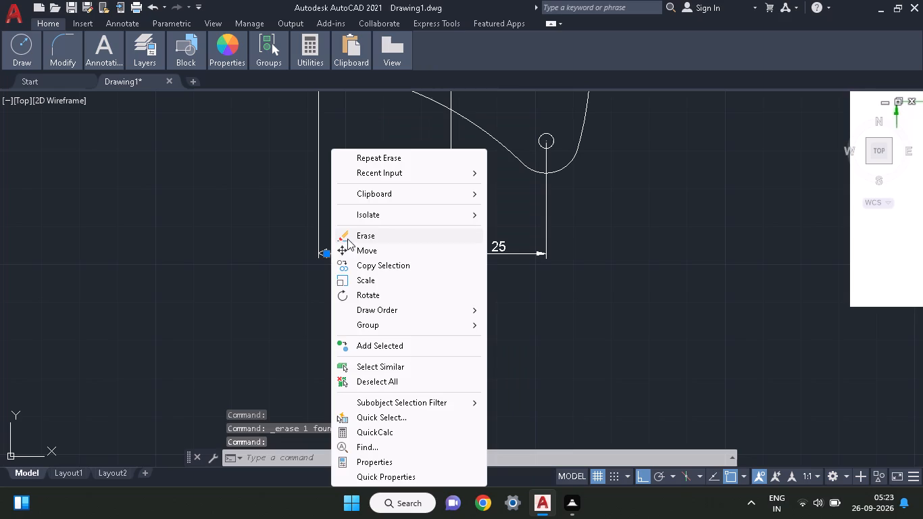
pyautogui.click(349, 237)
pyautogui.click(328, 253)
pyautogui.rightClick(328, 253)
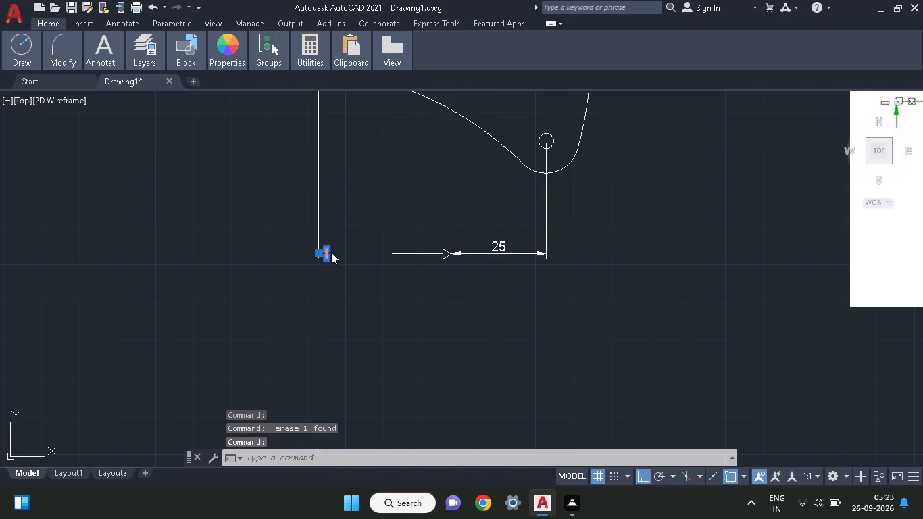
pyautogui.click(357, 238)
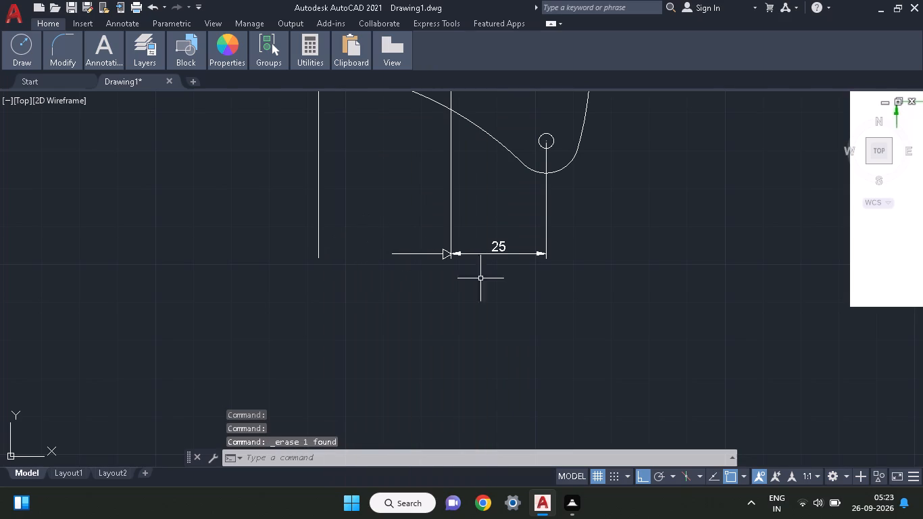
# Erase the overlapping right arrowhead shapes and the right dimension line piece of the 35 dimension below the plate.
pyautogui.click(446, 259)
pyautogui.rightClick(446, 259)
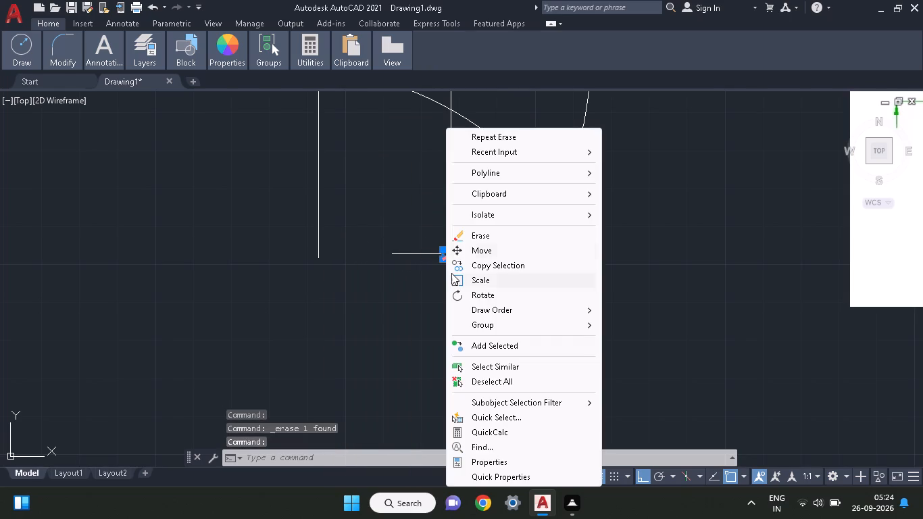
pyautogui.click(466, 238)
pyautogui.click(441, 251)
pyautogui.rightClick(441, 251)
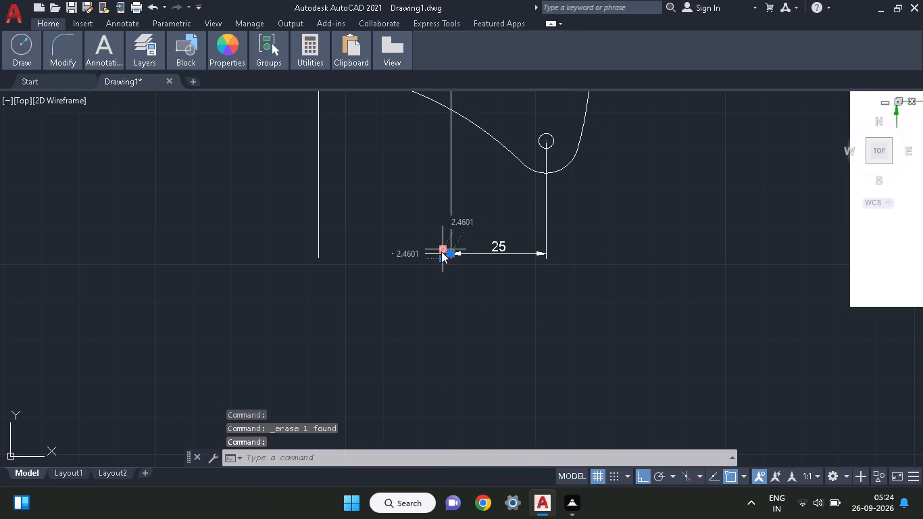
pyautogui.click(470, 230)
pyautogui.click(440, 253)
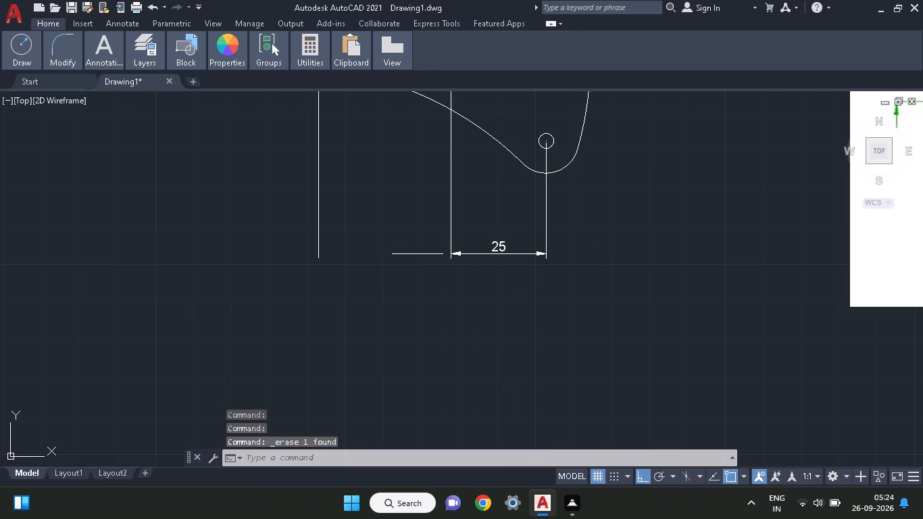
pyautogui.rightClick(440, 253)
pyautogui.rightClick(447, 256)
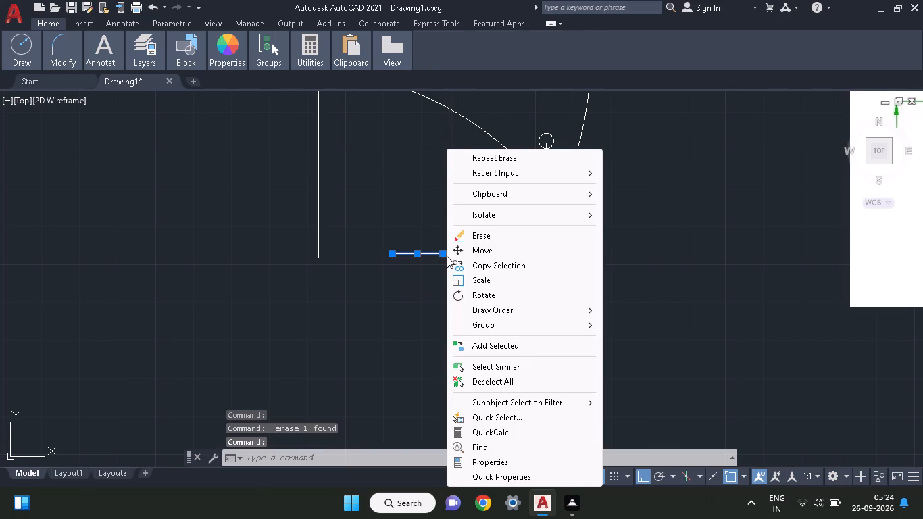
pyautogui.click(458, 239)
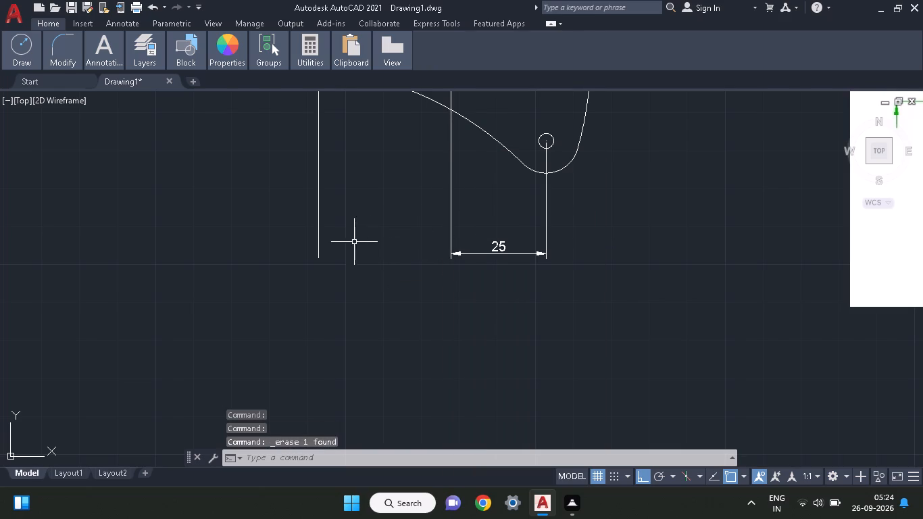
# Erase the erased 35 dimension's two vertical extension lines, below the plate's left hole and below the large central hole.
pyautogui.click(320, 233)
pyautogui.rightClick(320, 233)
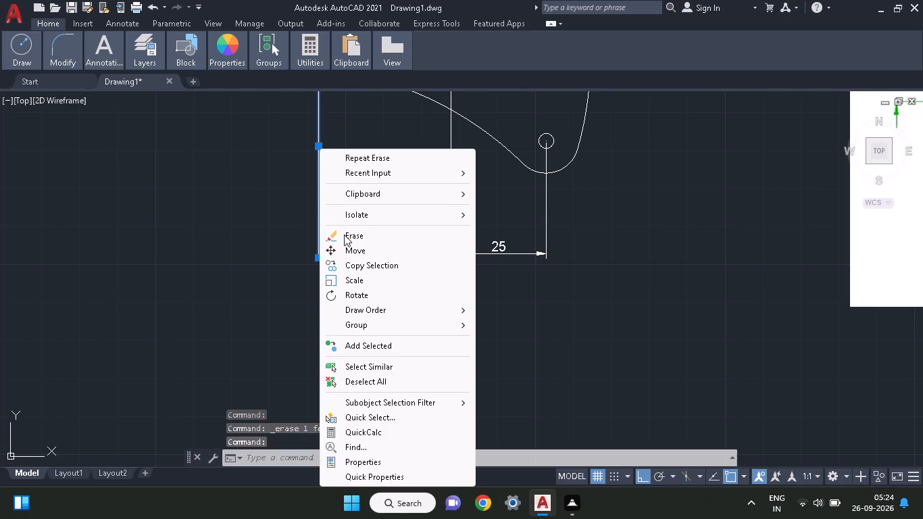
pyautogui.click(344, 234)
pyautogui.click(449, 208)
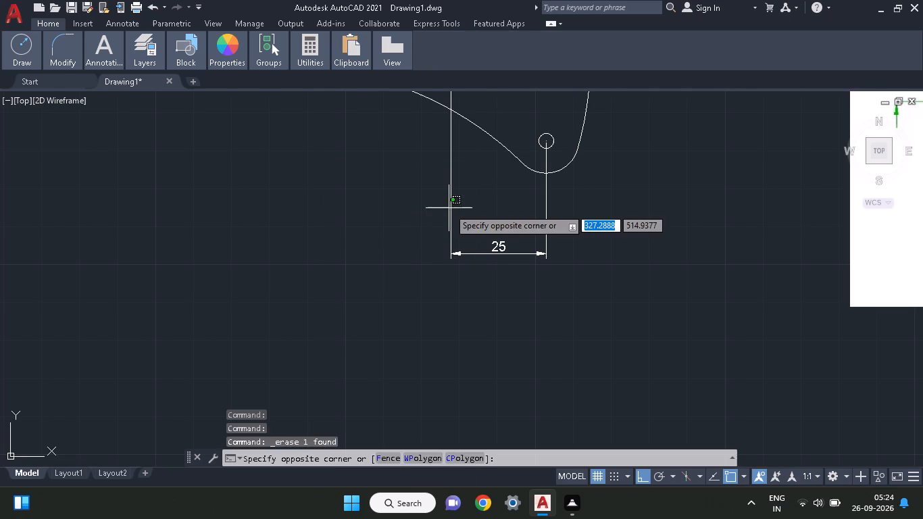
pyautogui.click(463, 209)
pyautogui.click(449, 209)
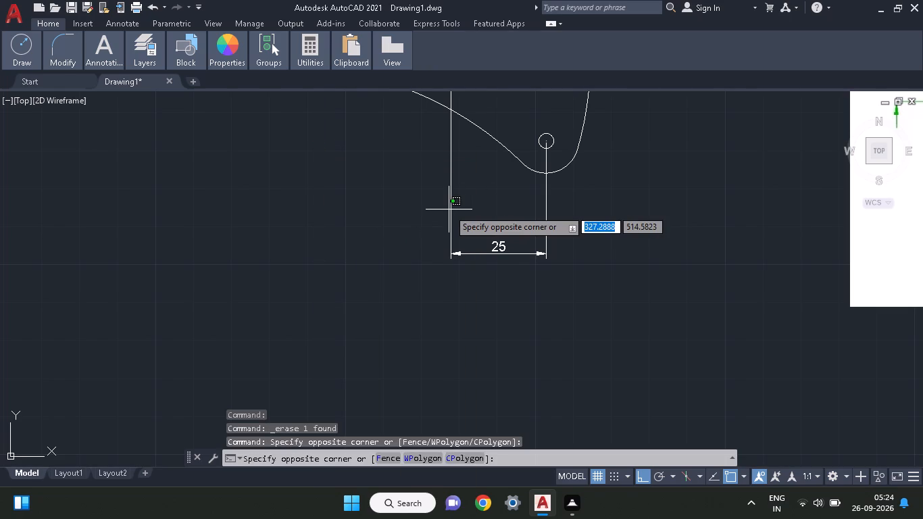
pyautogui.click(455, 203)
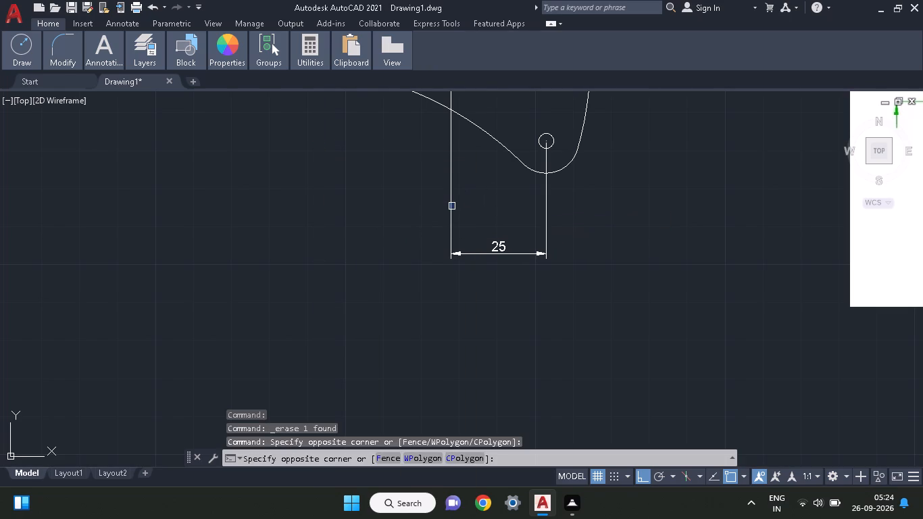
pyautogui.click(451, 173)
pyautogui.rightClick(425, 187)
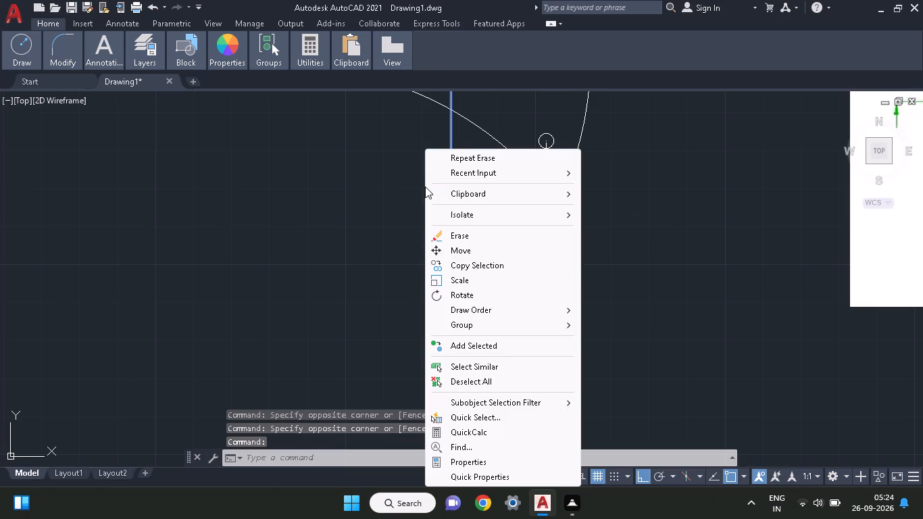
pyautogui.click(438, 229)
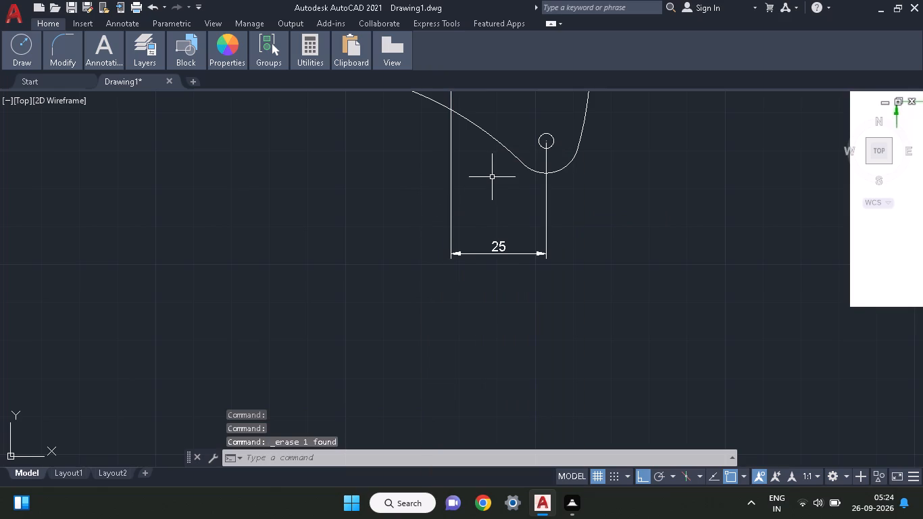
# Add a vertical linear dimension between the centres of the upper-right and lower-right holes, placed right of the plate outline.
pyautogui.moveTo(492, 177); pyautogui.dragTo(459, 392, button='middle')
pyautogui.moveTo(492, 298); pyautogui.dragTo(405, 485, button='middle')
pyautogui.moveTo(404, 449); pyautogui.dragTo(491, 353, button='middle')
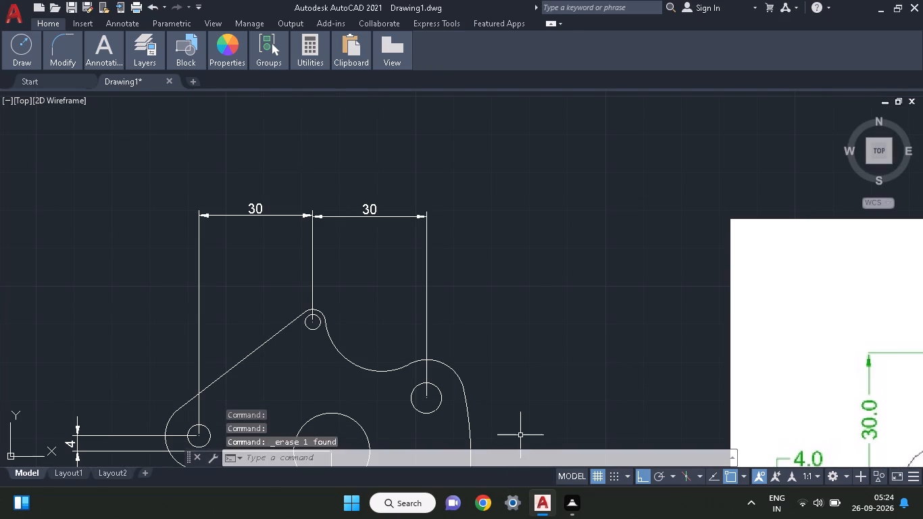
pyautogui.moveTo(513, 341); pyautogui.dragTo(565, 107, button='middle')
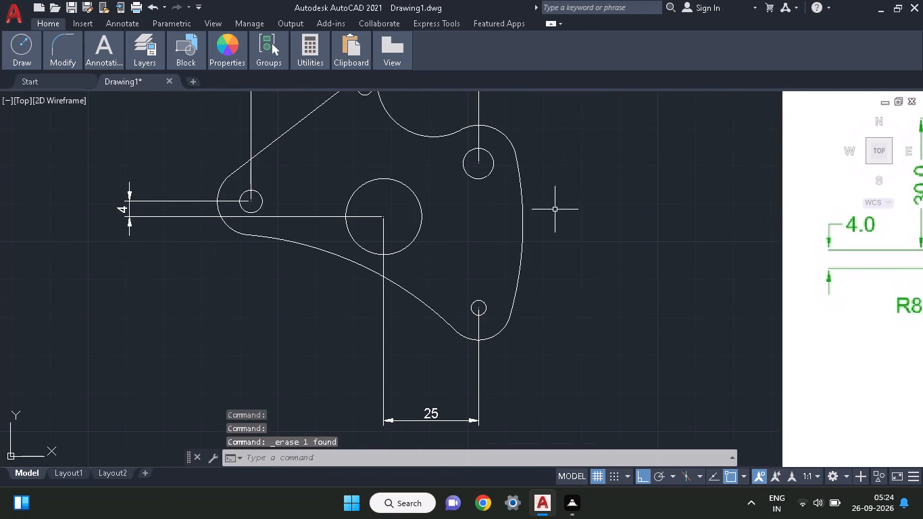
pyautogui.click(532, 247)
pyautogui.keyDown('ctrl'); pyautogui.scroll(-2, 532, 247); pyautogui.keyUp('ctrl')
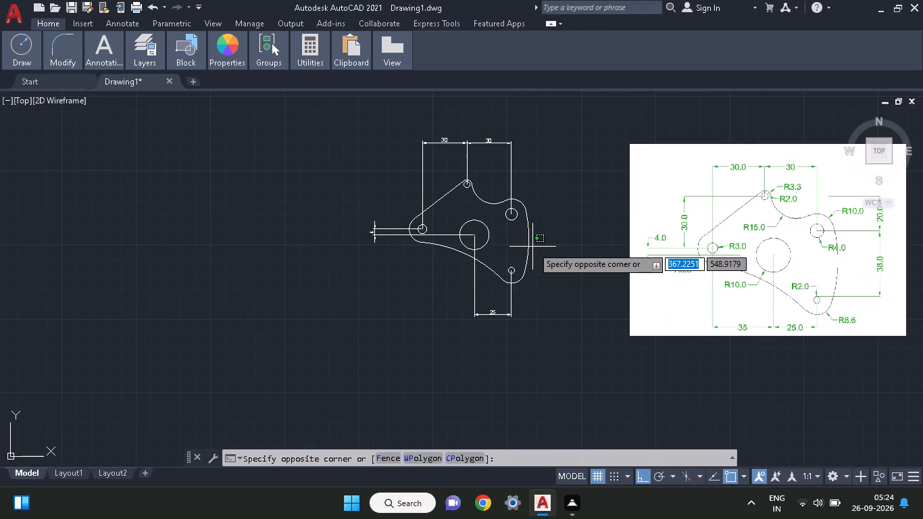
pyautogui.keyDown('ctrl'); pyautogui.scroll(1, 532, 247); pyautogui.keyUp('ctrl')
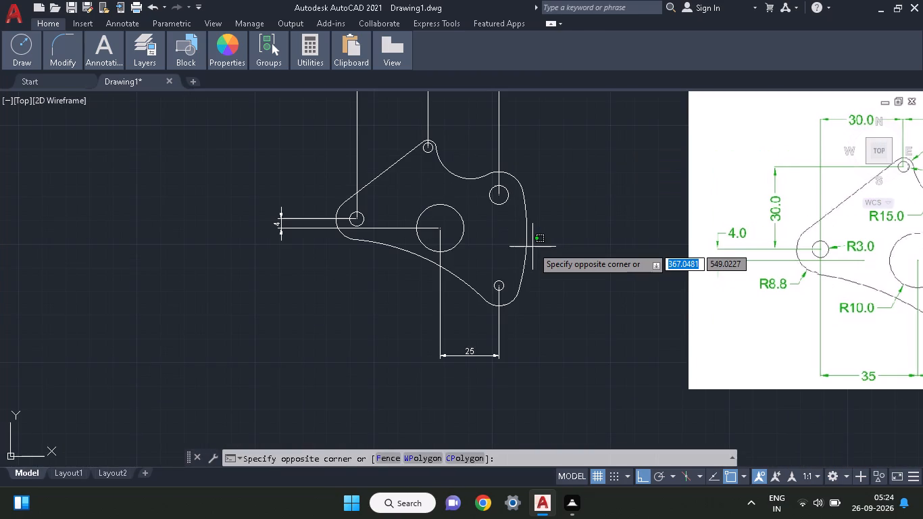
pyautogui.click(630, 218)
pyautogui.moveTo(648, 172); pyautogui.dragTo(559, 237, button='middle')
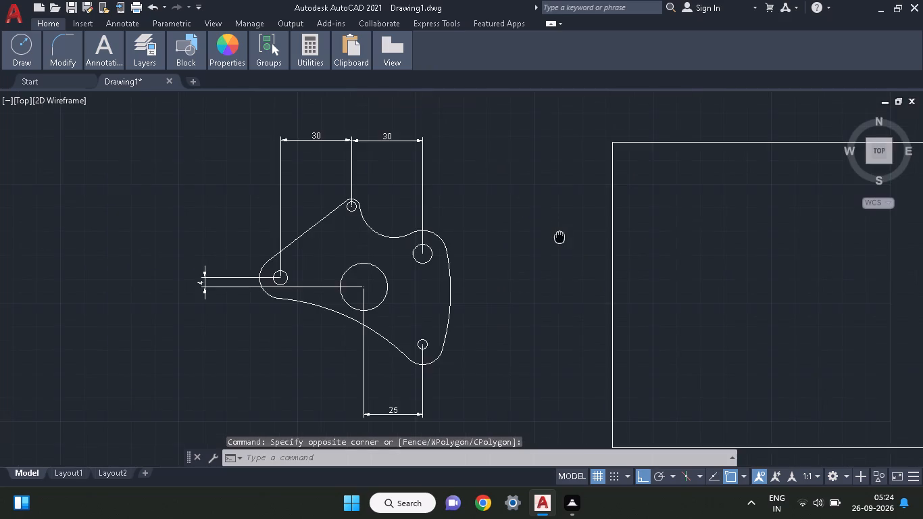
pyautogui.moveTo(559, 237); pyautogui.dragTo(468, 216, button='middle')
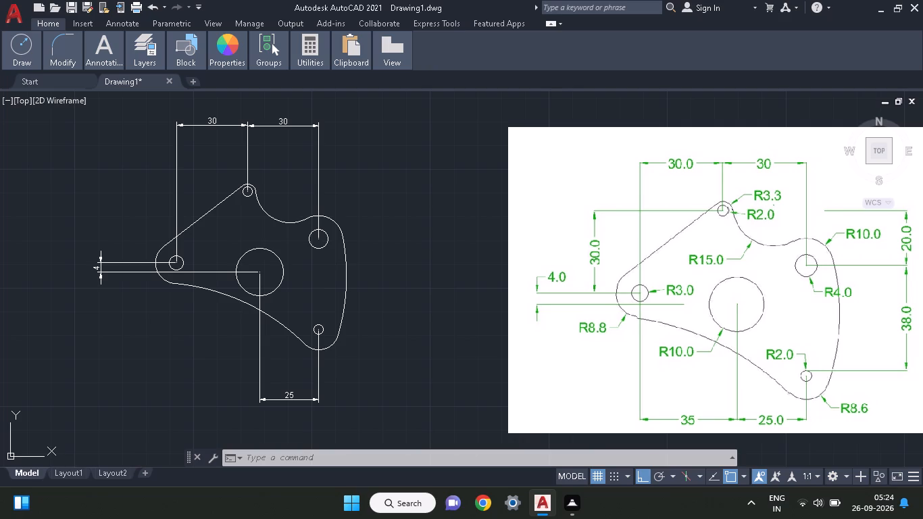
pyautogui.write('diml')
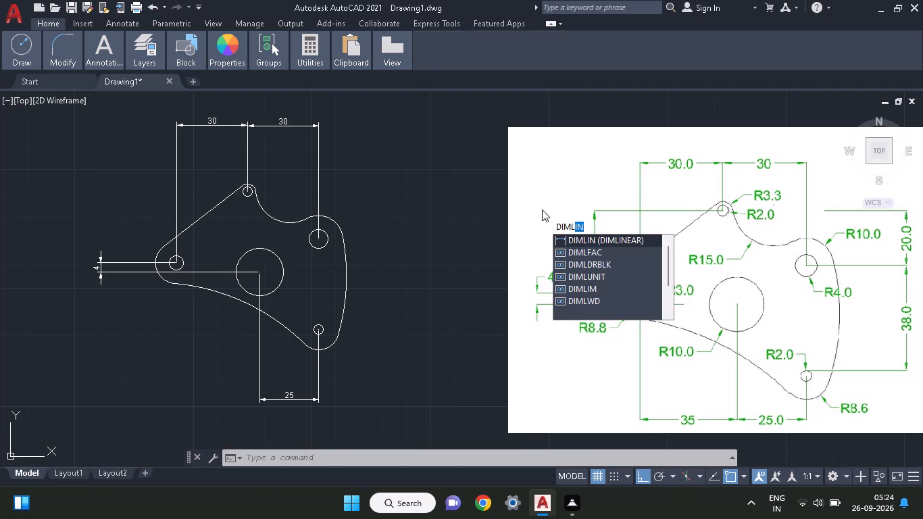
pyautogui.click(557, 241)
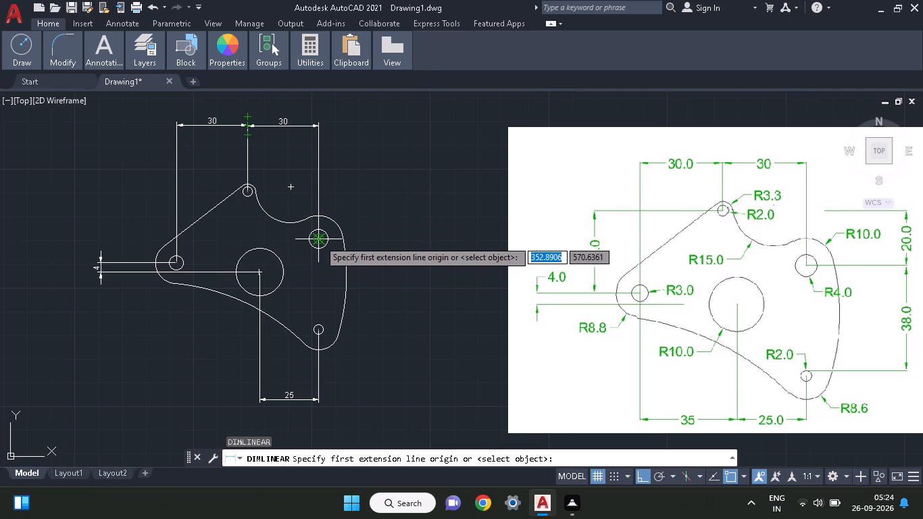
pyautogui.click(319, 240)
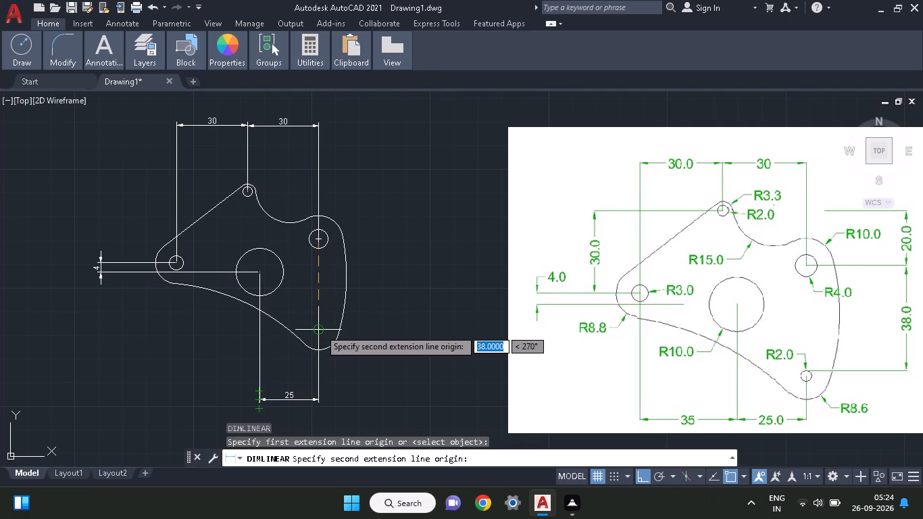
pyautogui.click(320, 329)
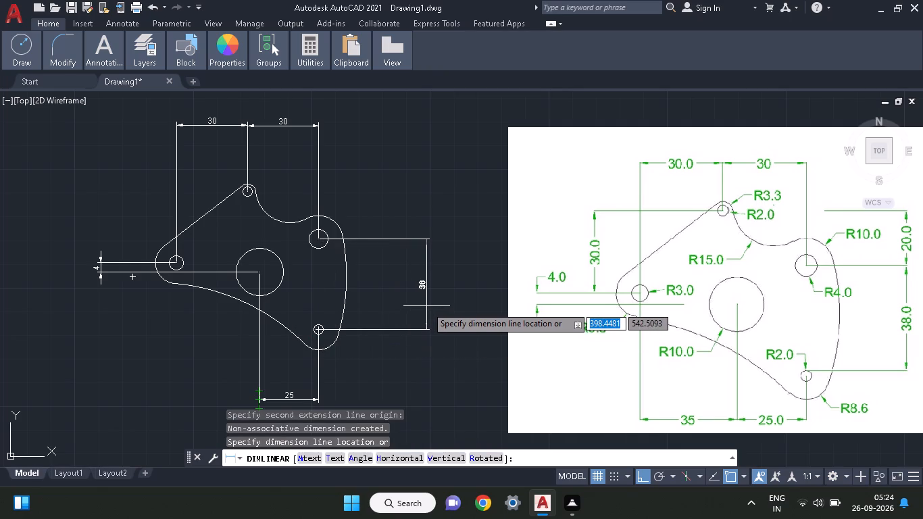
pyautogui.click(426, 306)
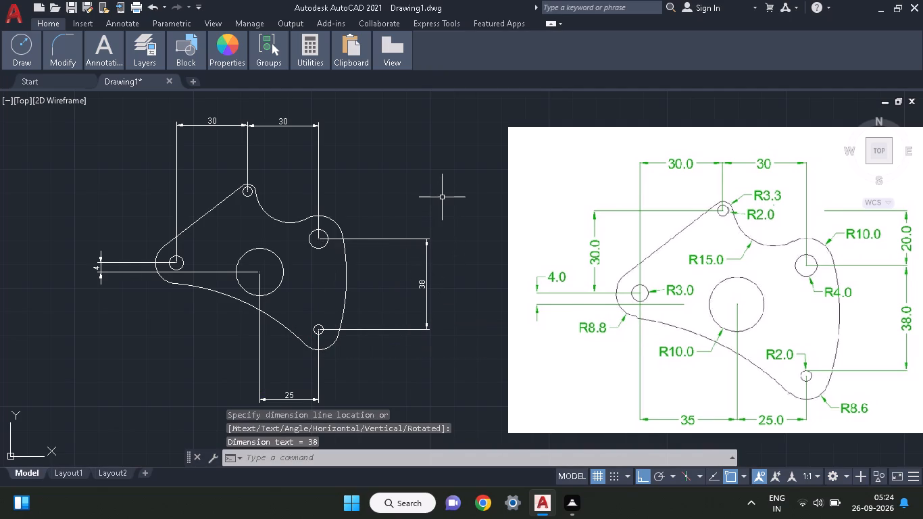
# Add a vertical linear dimension between the upper-right hole and top hole centres, in line with the 38 dimension beside the plate.
pyautogui.write('dim')
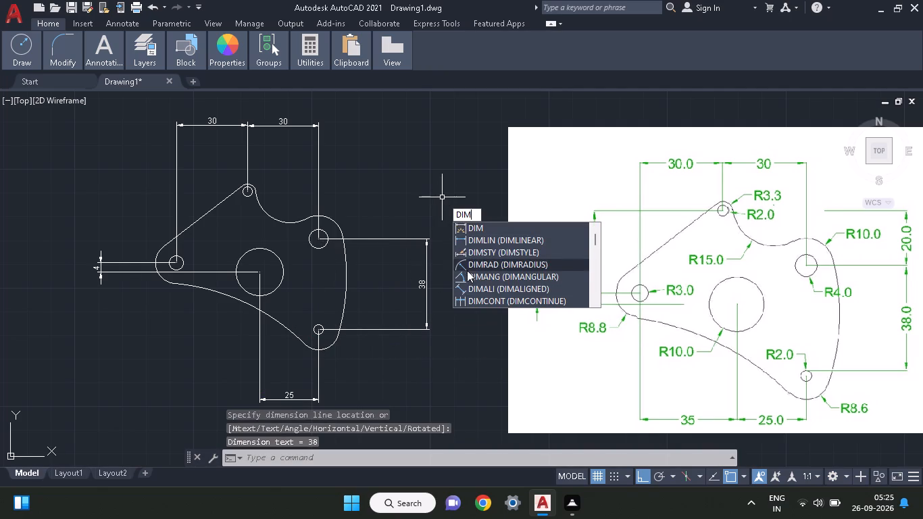
pyautogui.click(472, 239)
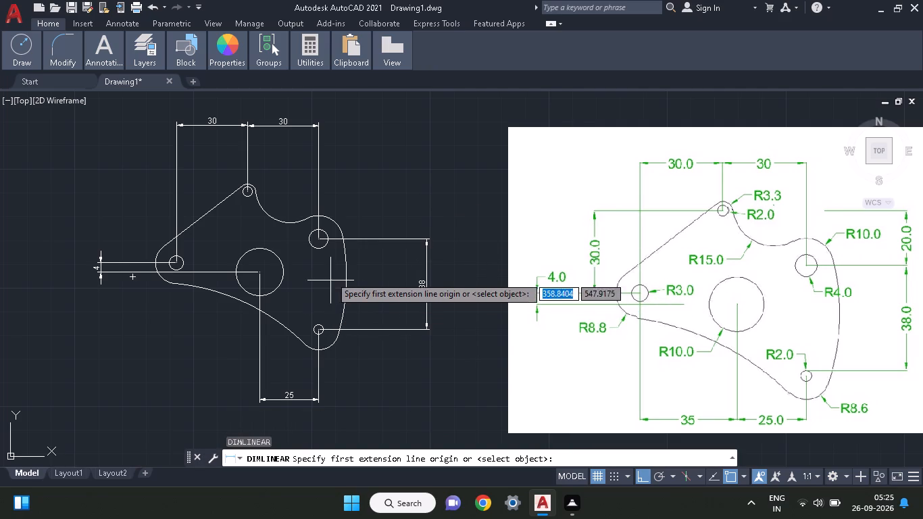
pyautogui.click(316, 241)
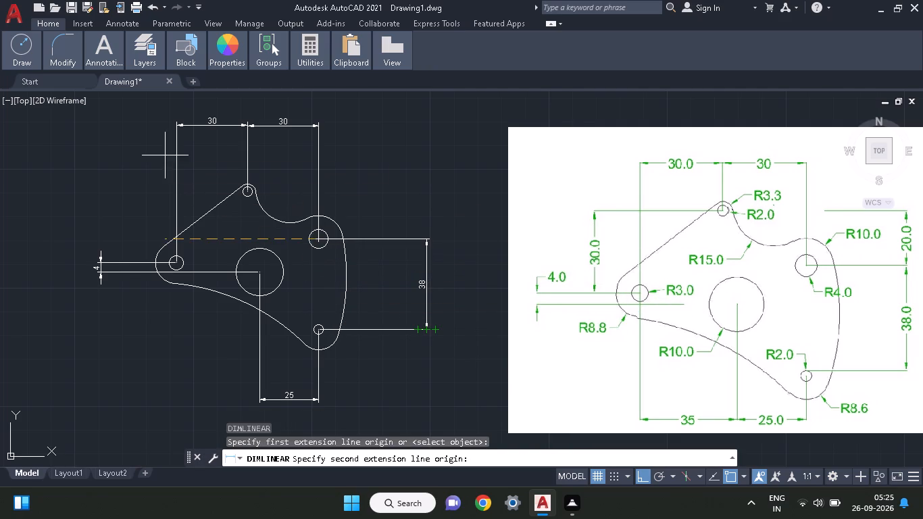
pyautogui.click(250, 193)
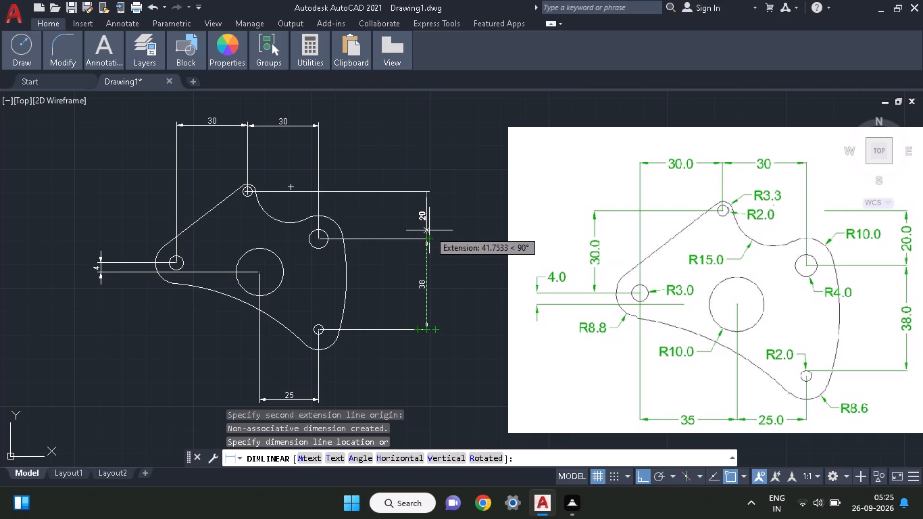
pyautogui.click(425, 225)
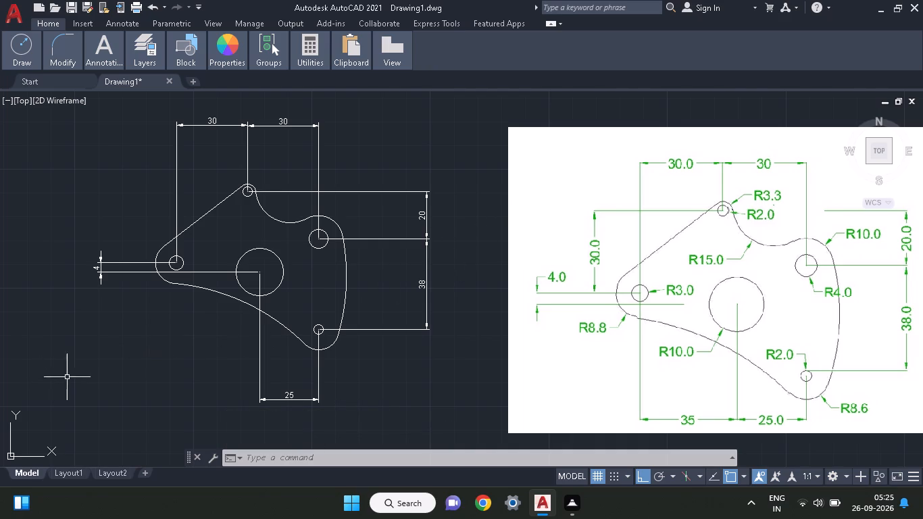
# Add a horizontal linear dimension from the left hole's centre to the large central hole's centre, below the plate in line with the 25 dimension.
pyautogui.write('dimli')
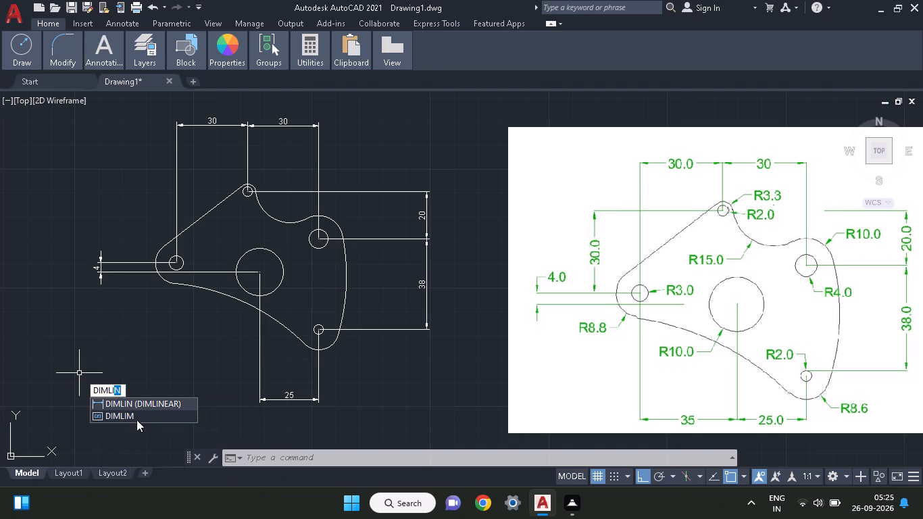
pyautogui.click(136, 407)
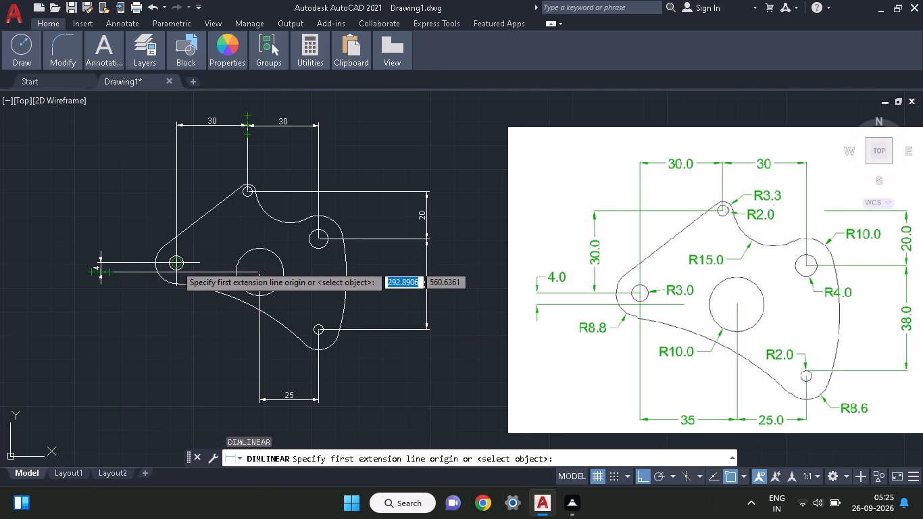
pyautogui.click(176, 265)
pyautogui.click(263, 268)
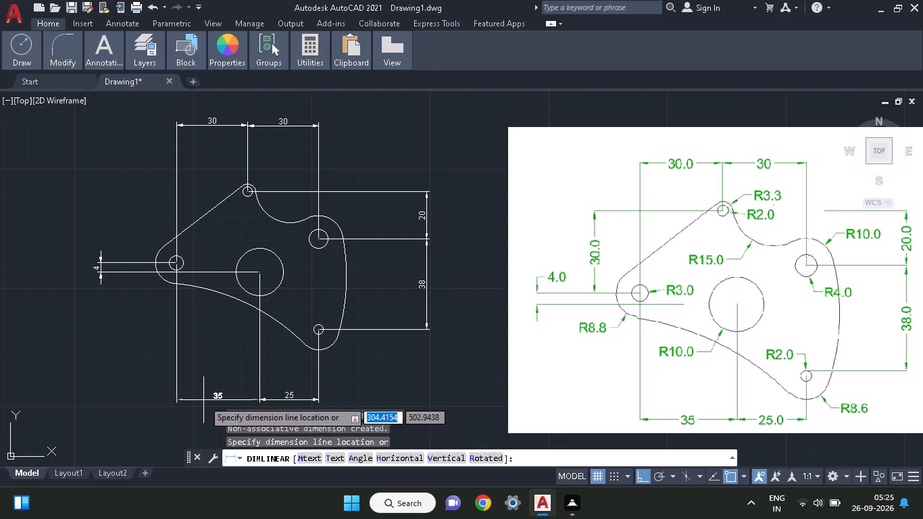
pyautogui.click(203, 400)
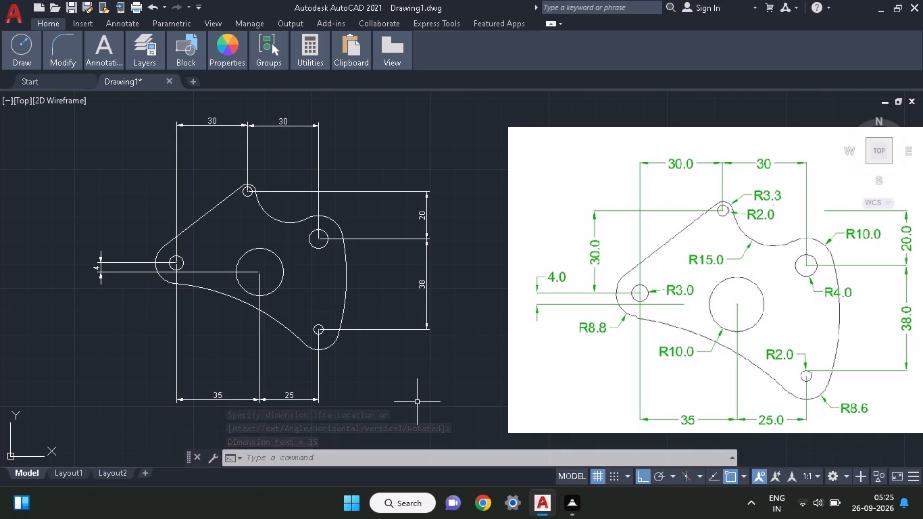
# Add a vertical linear dimension between the left hole and top hole centres, placed left of the plate outline.
pyautogui.write('dim')
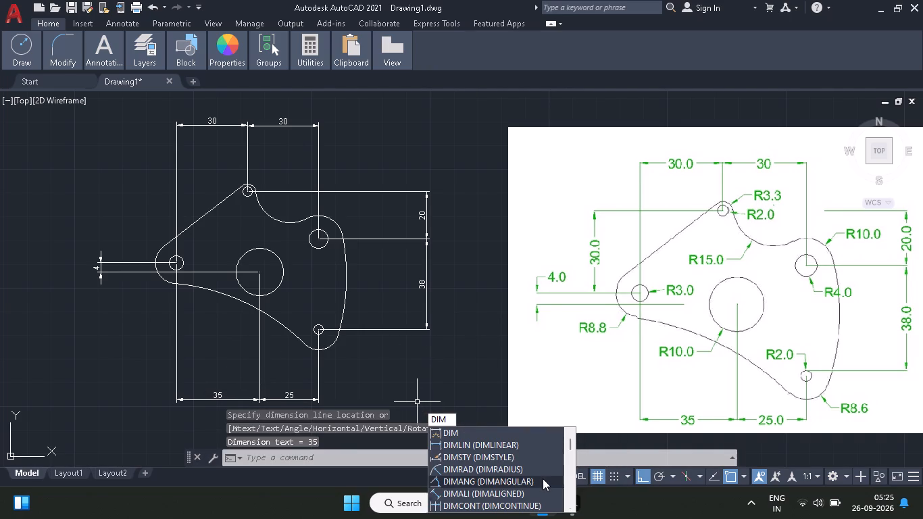
pyautogui.click(509, 446)
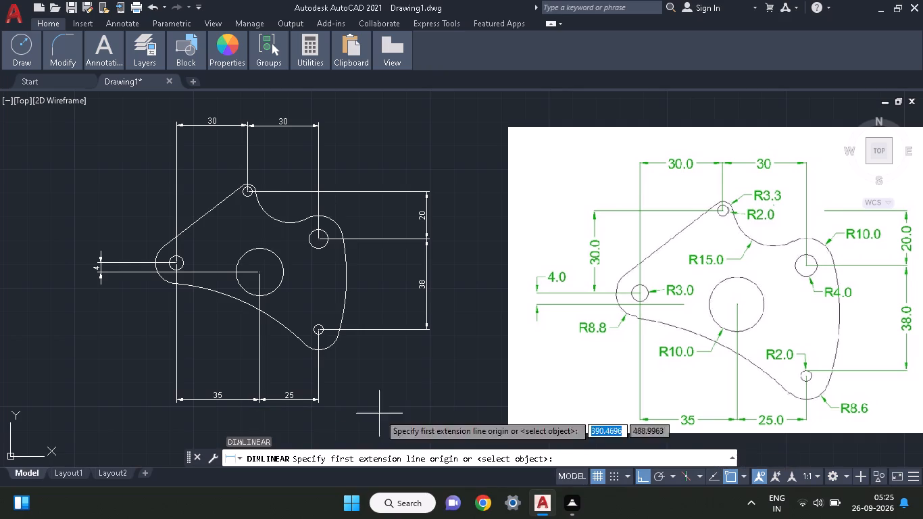
pyautogui.click(174, 265)
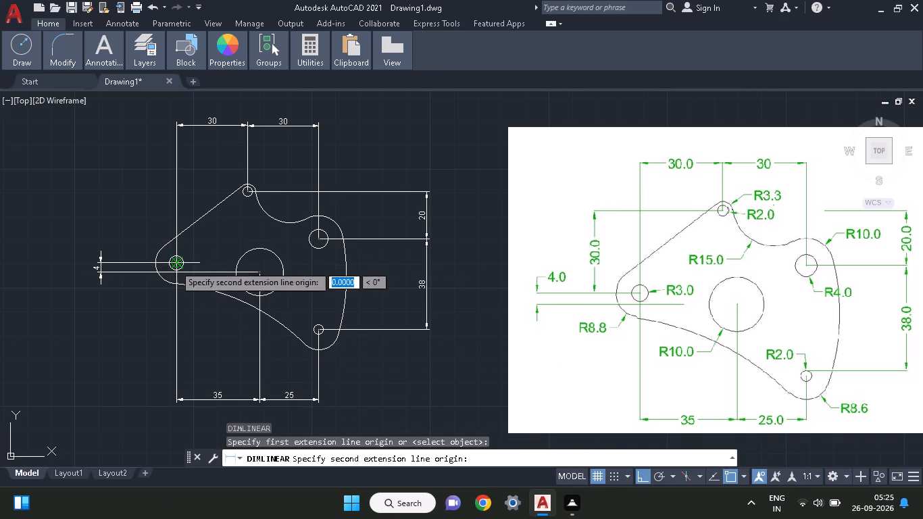
pyautogui.click(249, 193)
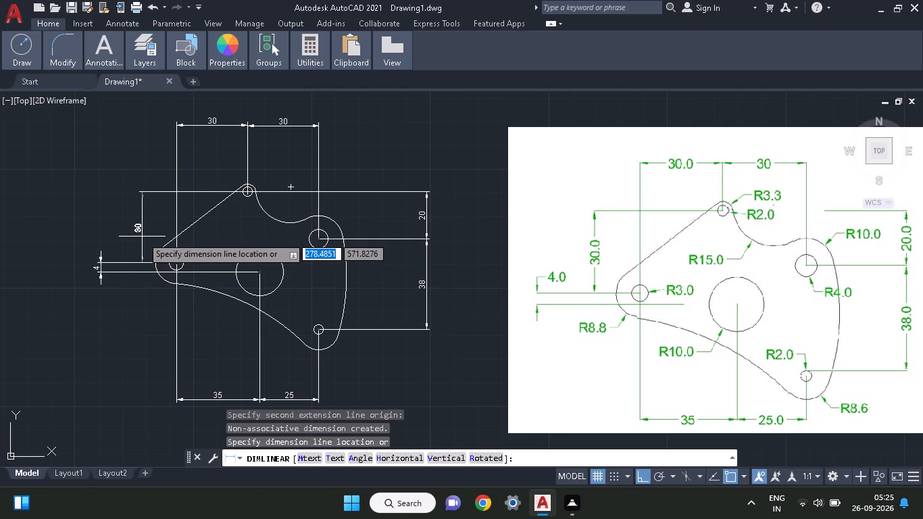
pyautogui.click(127, 245)
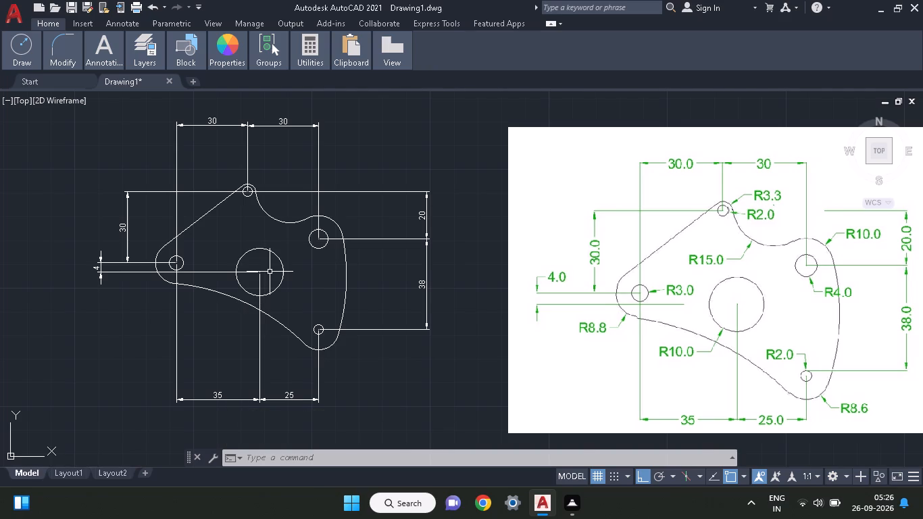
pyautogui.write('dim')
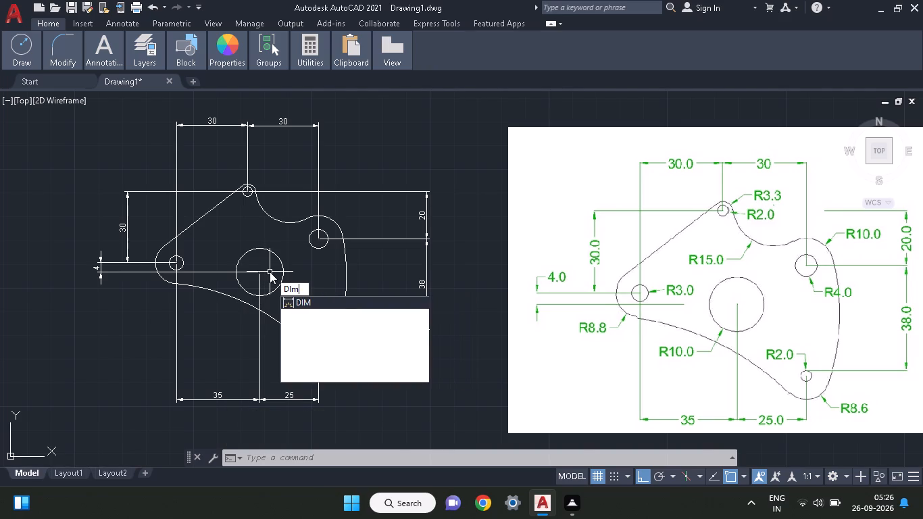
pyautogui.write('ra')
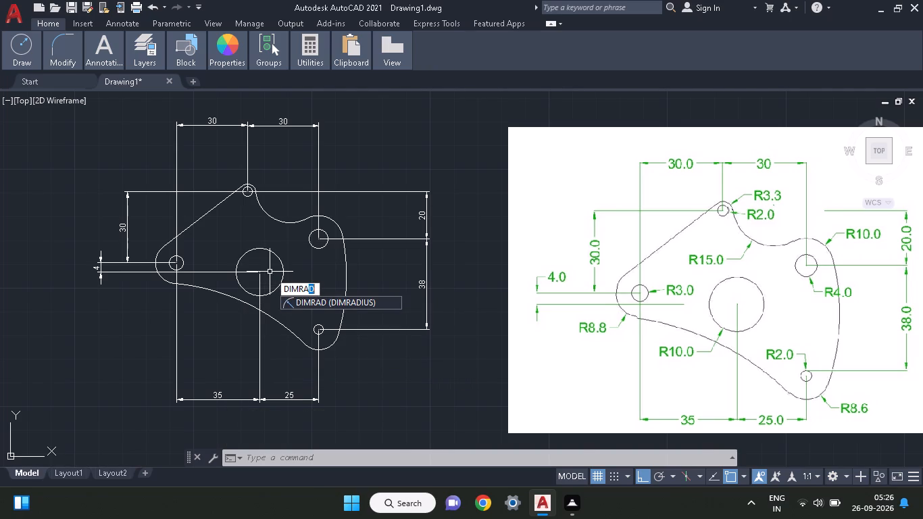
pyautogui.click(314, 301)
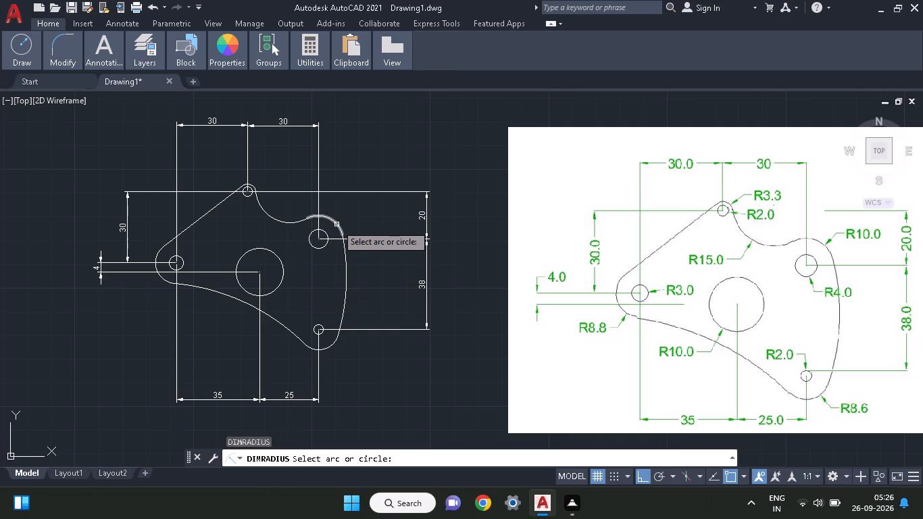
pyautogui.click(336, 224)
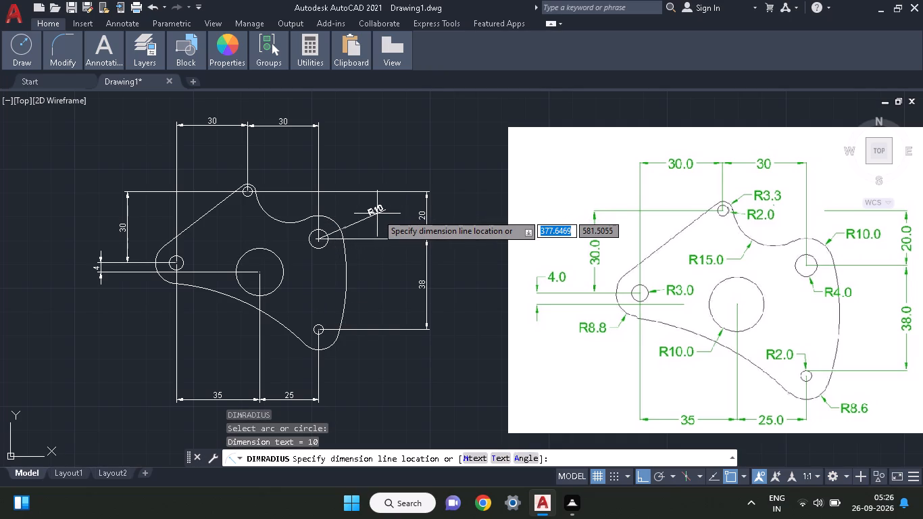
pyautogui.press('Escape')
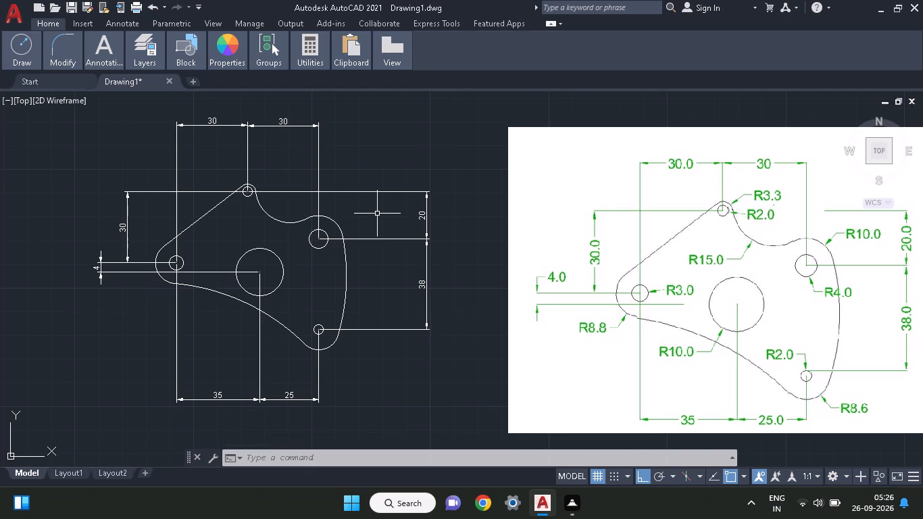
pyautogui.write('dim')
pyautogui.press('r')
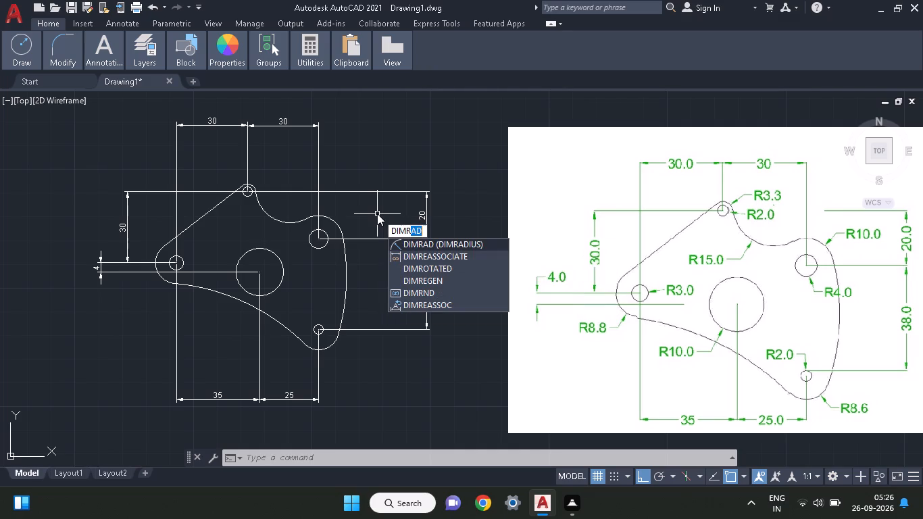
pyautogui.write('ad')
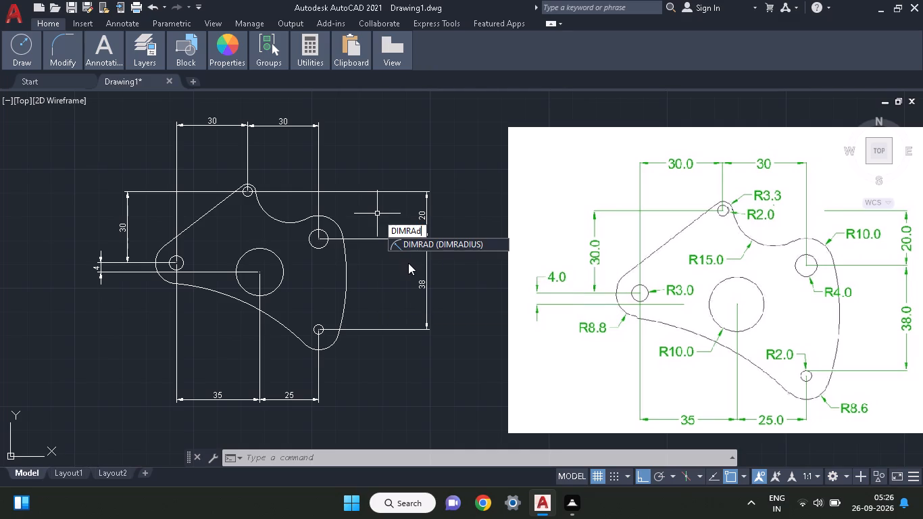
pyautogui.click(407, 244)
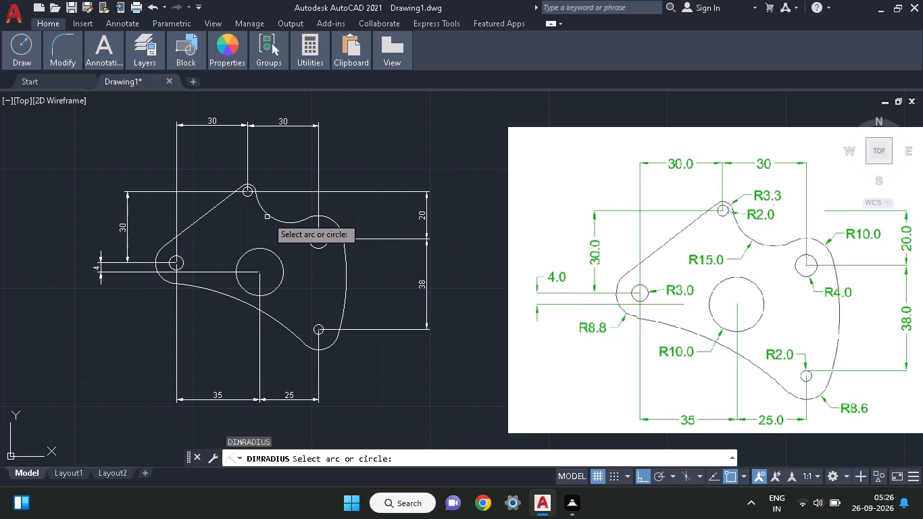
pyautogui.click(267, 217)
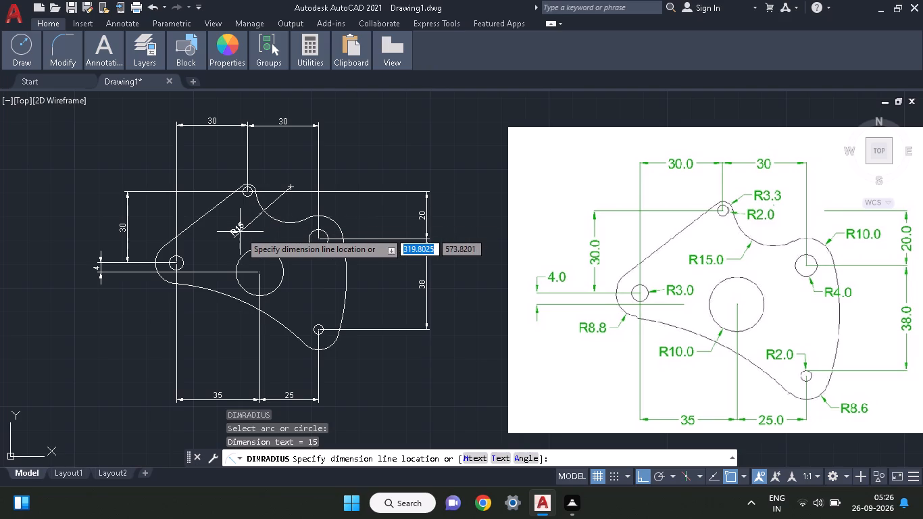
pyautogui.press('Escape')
# Open the Standard dimension style for modification and set its arrow size to 4.
pyautogui.write('dim')
pyautogui.write('sty')
pyautogui.click(272, 264)
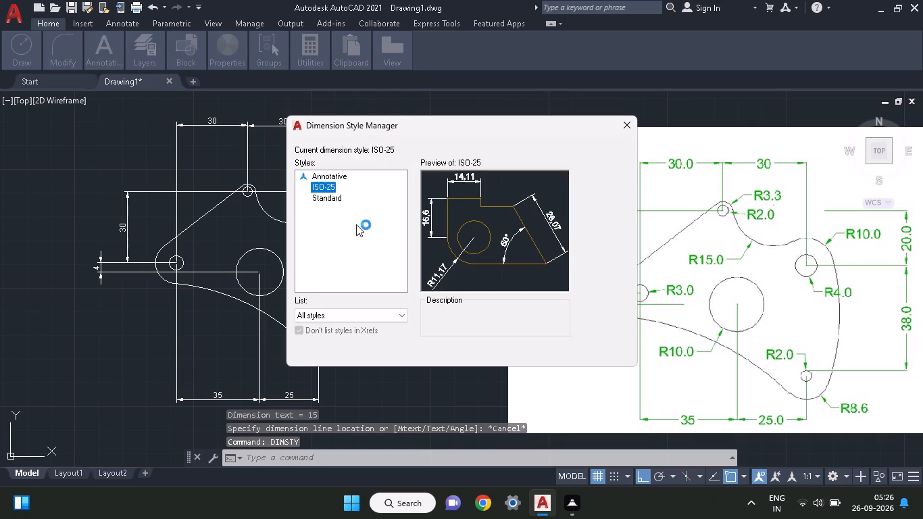
pyautogui.click(314, 198)
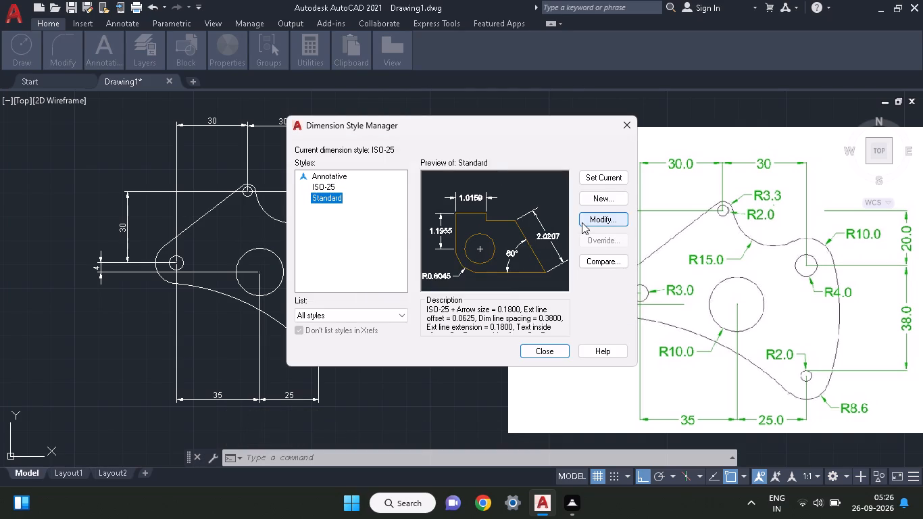
pyautogui.click(582, 222)
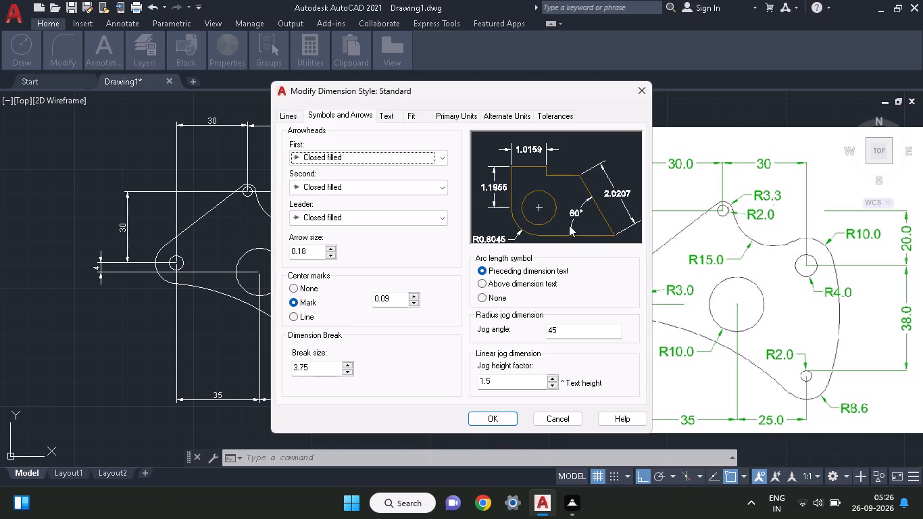
pyautogui.moveTo(309, 251); pyautogui.dragTo(274, 266)
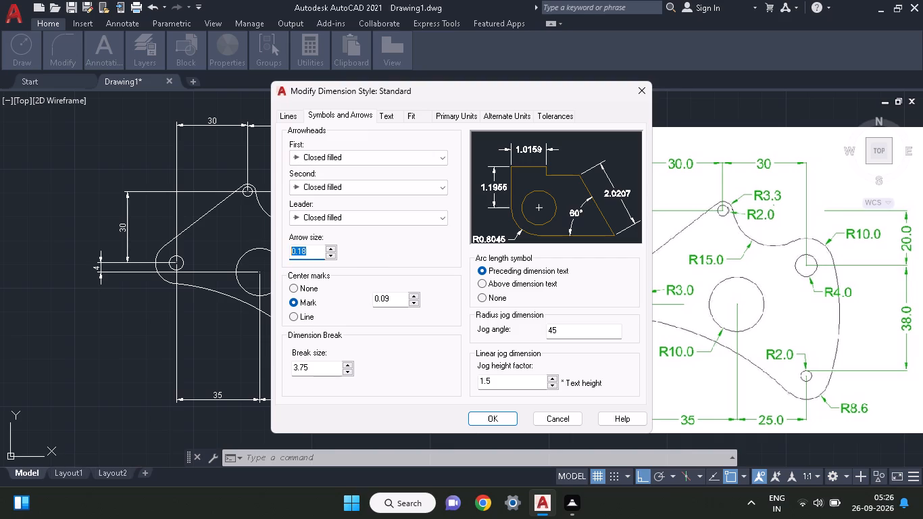
pyautogui.moveTo(274, 266); pyautogui.dragTo(264, 268)
pyautogui.press('4')
pyautogui.press('Return')
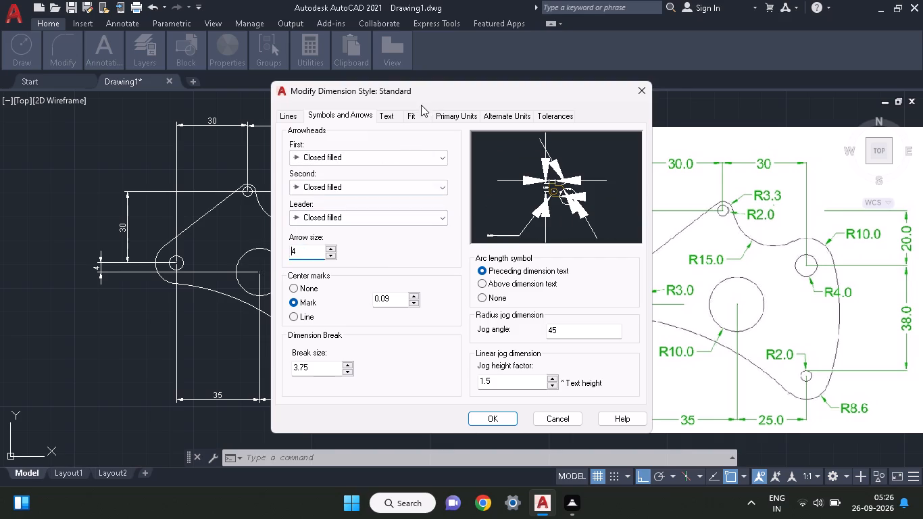
# Set the Standard dimension style's text height to 4 and accept the style changes.
pyautogui.click(394, 119)
pyautogui.moveTo(434, 212); pyautogui.dragTo(426, 212)
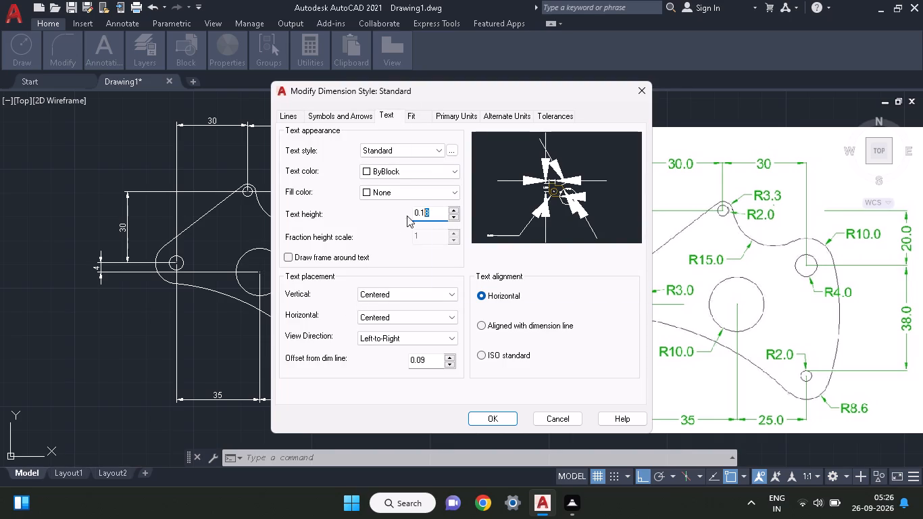
pyautogui.moveTo(390, 216); pyautogui.dragTo(376, 218)
pyautogui.click(376, 218)
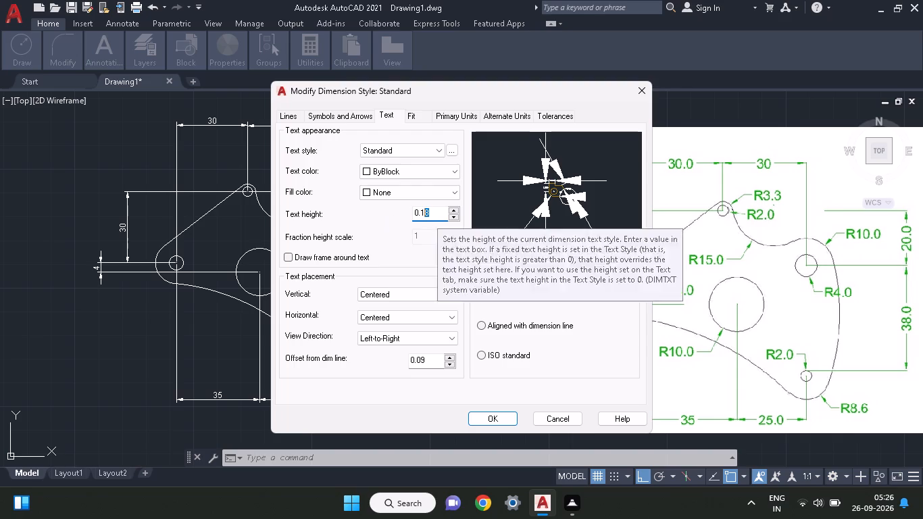
pyautogui.click(437, 214)
pyautogui.moveTo(427, 216); pyautogui.dragTo(371, 222)
pyautogui.press('4')
pyautogui.press('Return')
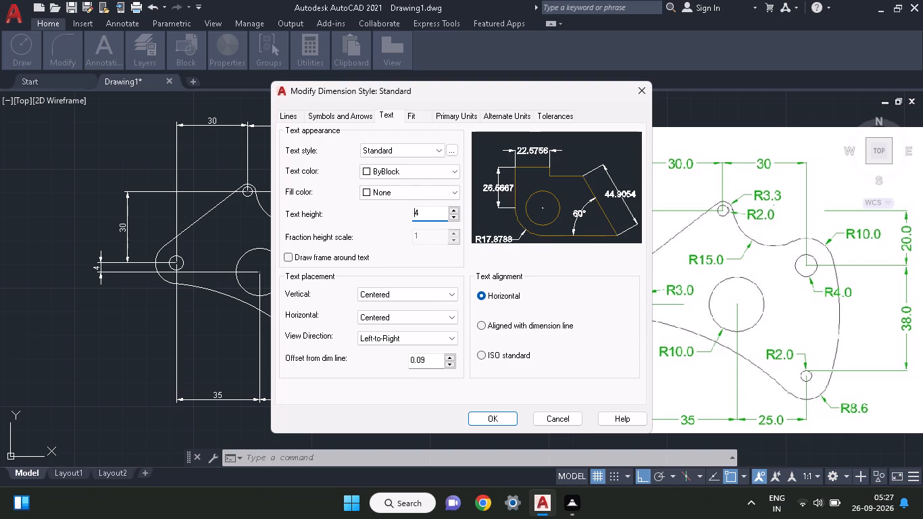
pyautogui.click(483, 414)
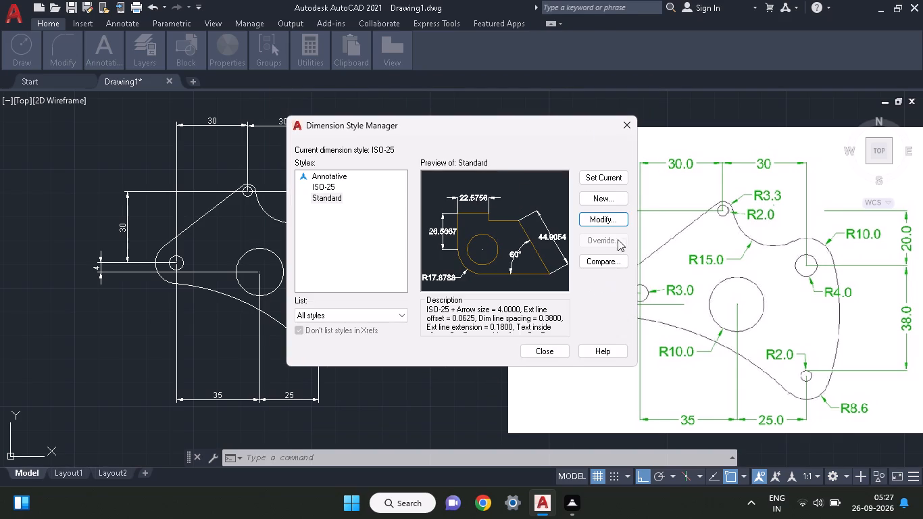
# Make Standard the current dimension style and close the Dimension Style Manager.
pyautogui.click(622, 174)
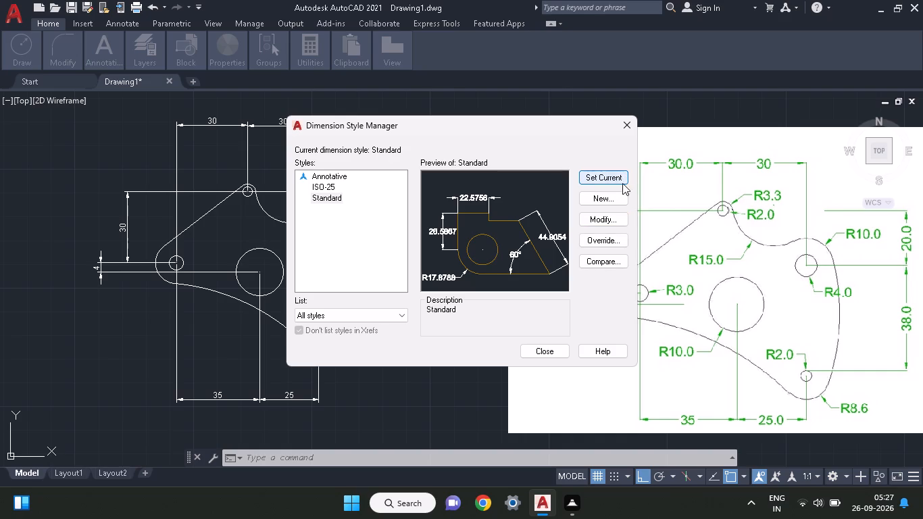
pyautogui.click(556, 348)
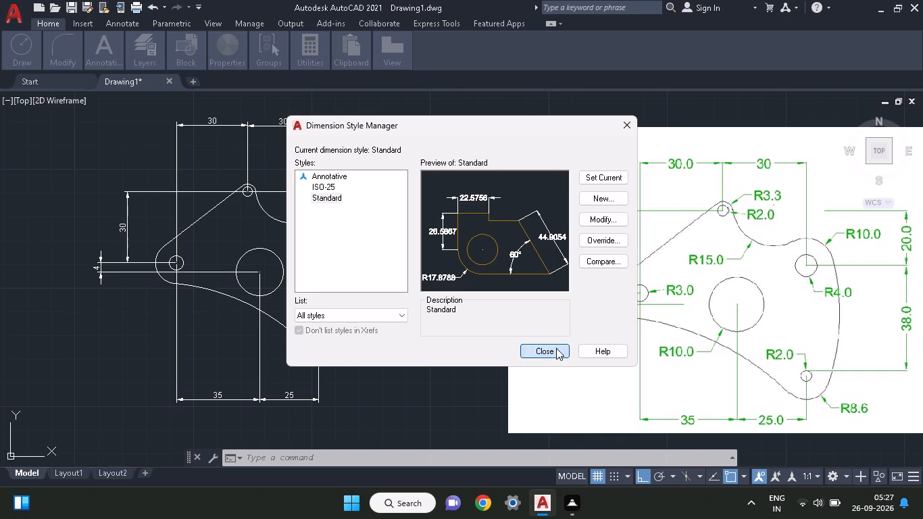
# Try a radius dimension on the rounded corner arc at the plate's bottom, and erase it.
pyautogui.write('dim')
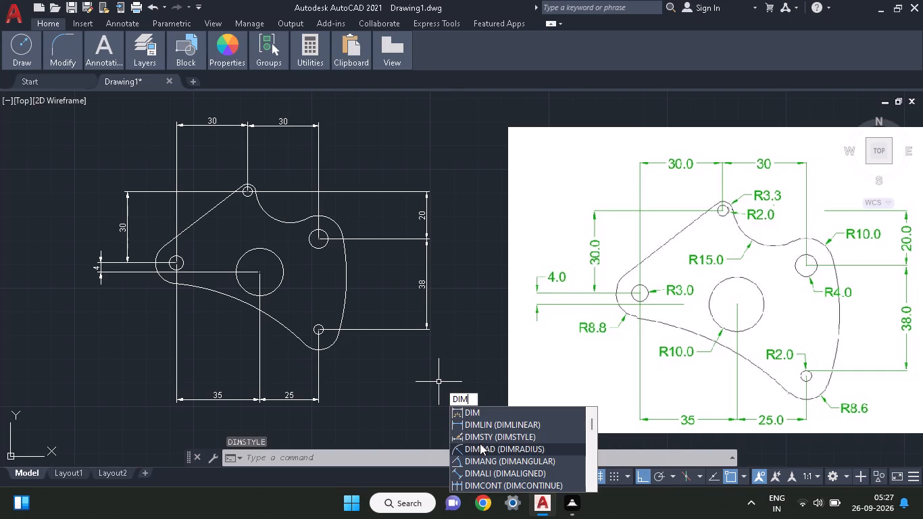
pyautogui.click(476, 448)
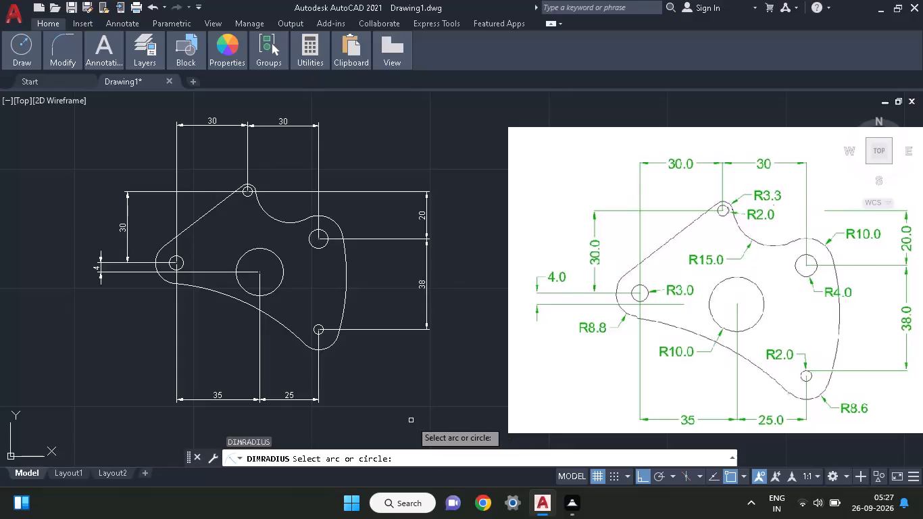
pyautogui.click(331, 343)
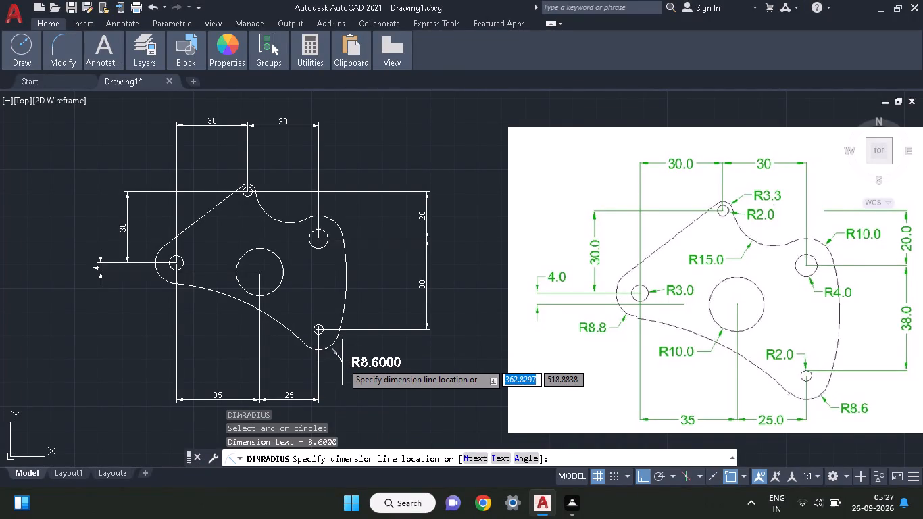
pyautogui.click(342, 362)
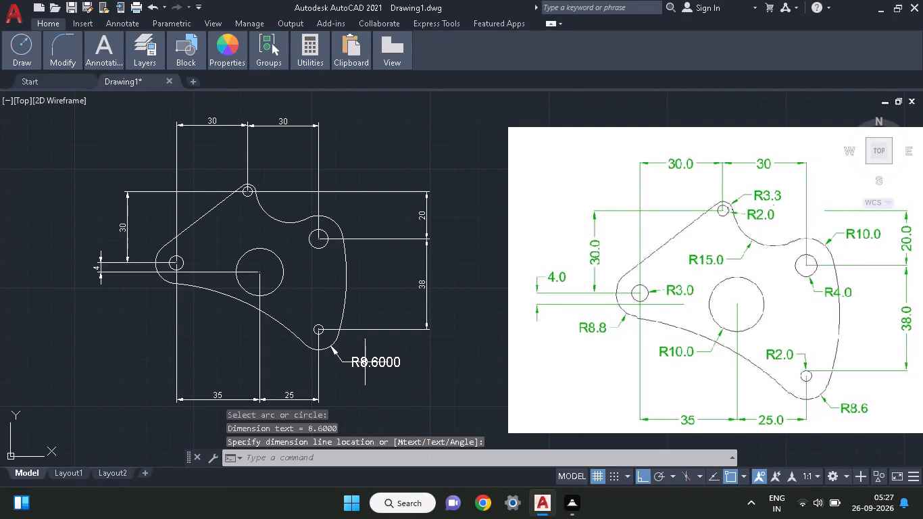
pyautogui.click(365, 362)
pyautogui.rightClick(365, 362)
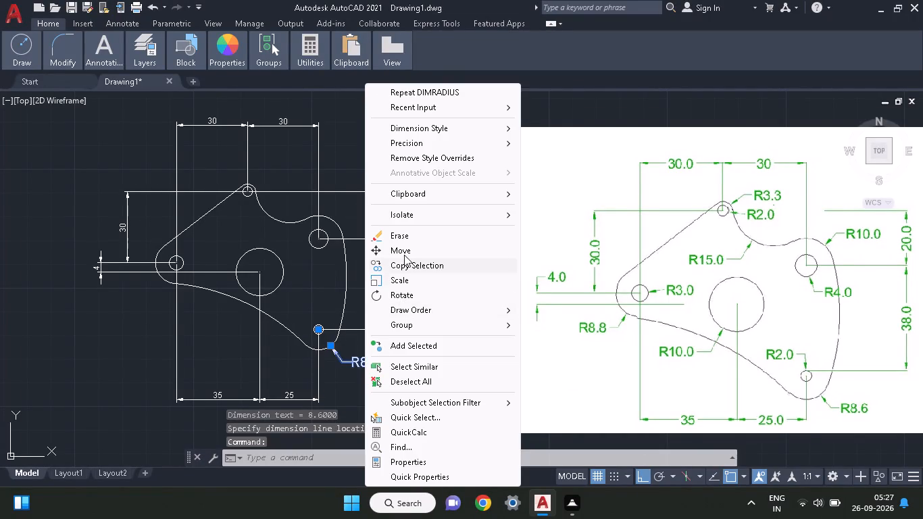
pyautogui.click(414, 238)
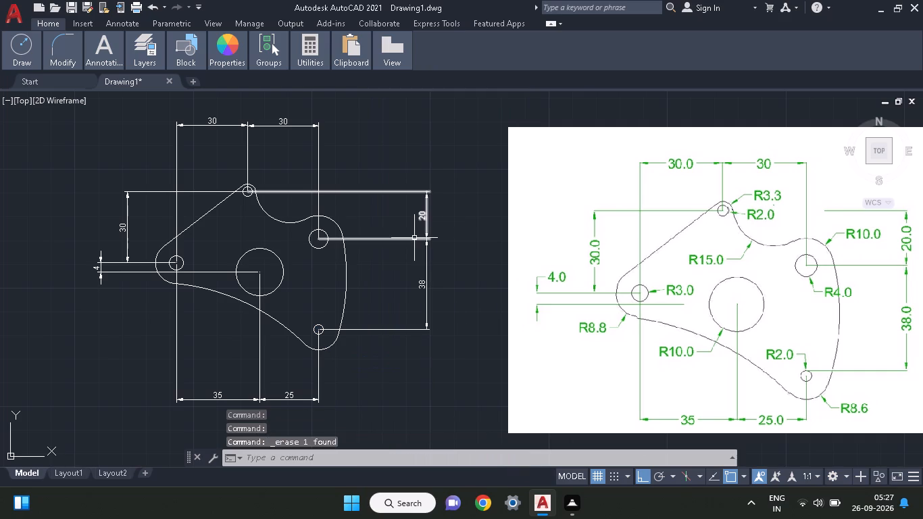
# Set the Standard dimension style's linear precision to 0.0 and apply Standard as the current style.
pyautogui.write('dim')
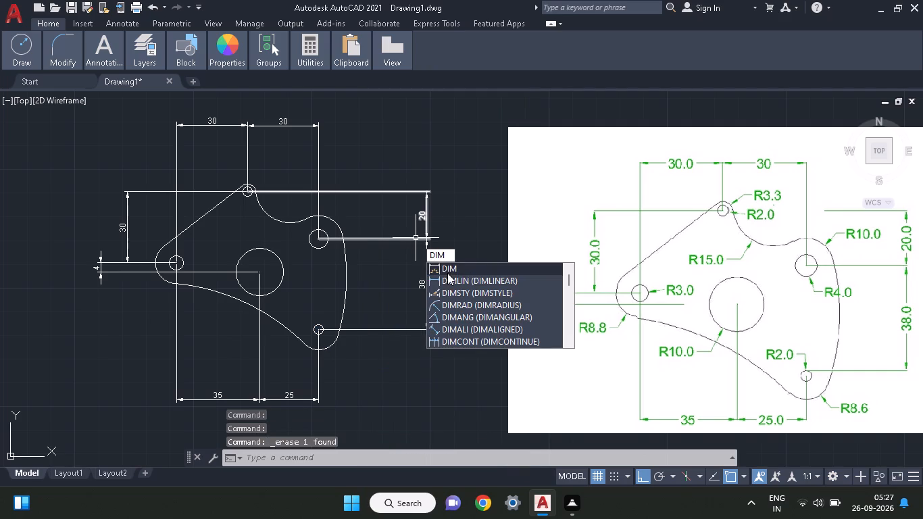
pyautogui.click(449, 294)
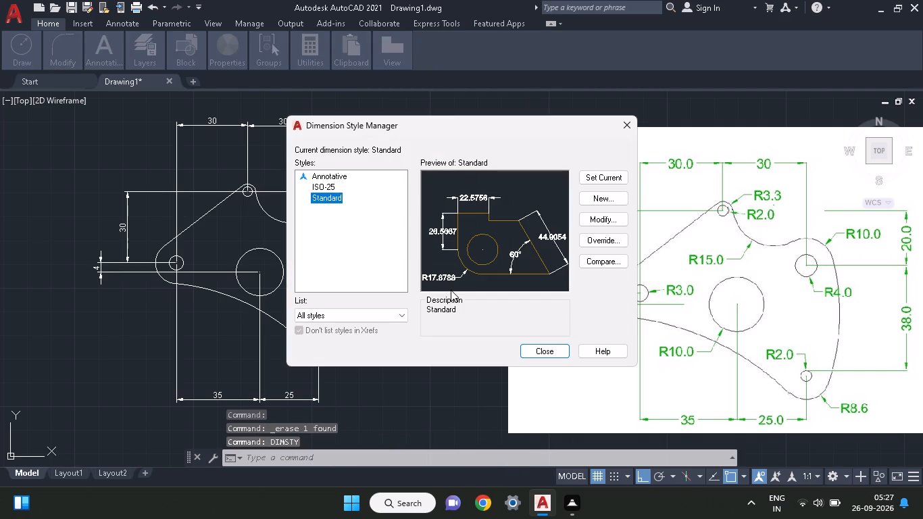
pyautogui.click(587, 212)
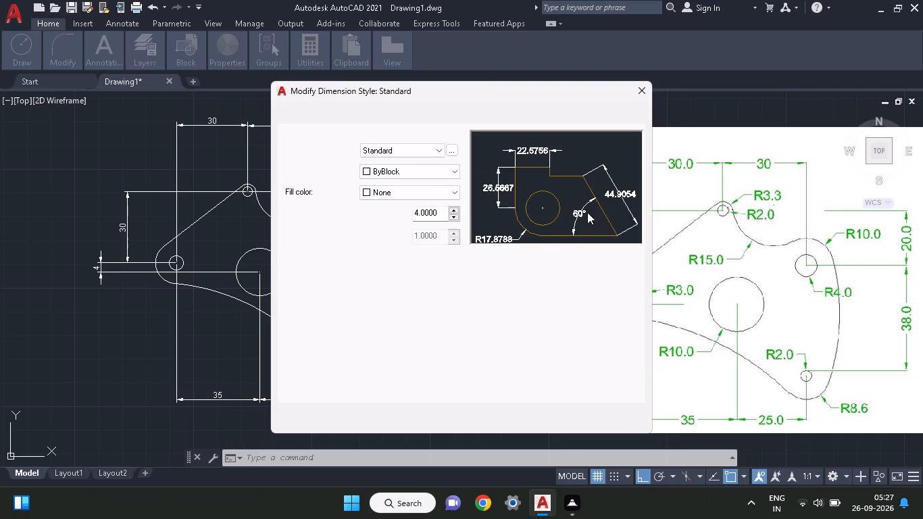
pyautogui.click(413, 112)
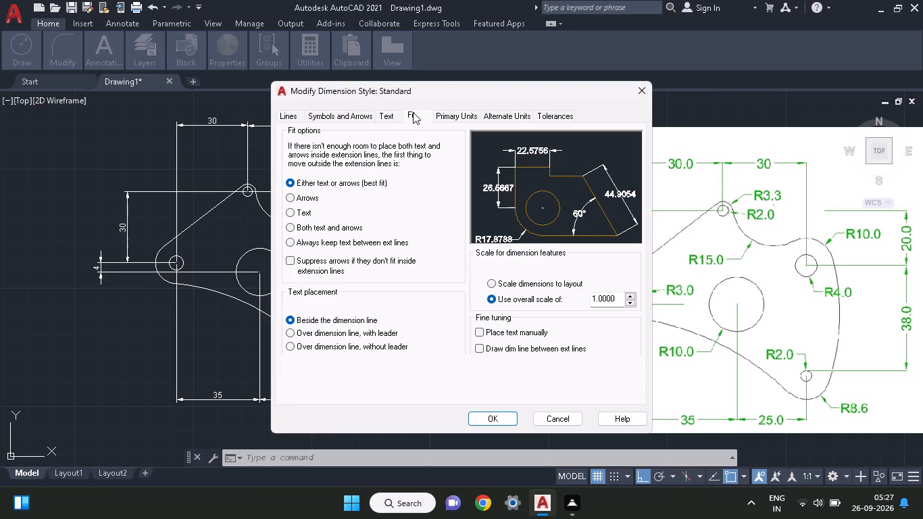
pyautogui.click(434, 116)
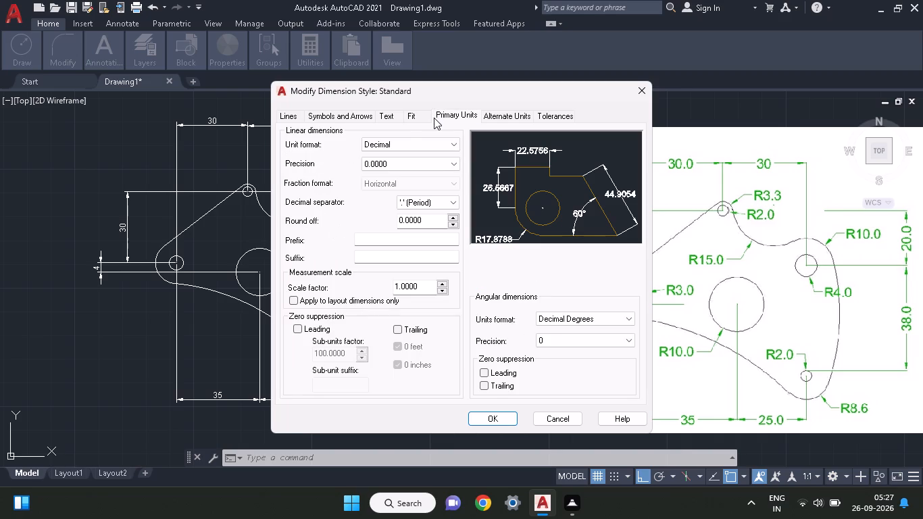
pyautogui.click(368, 166)
pyautogui.click(370, 182)
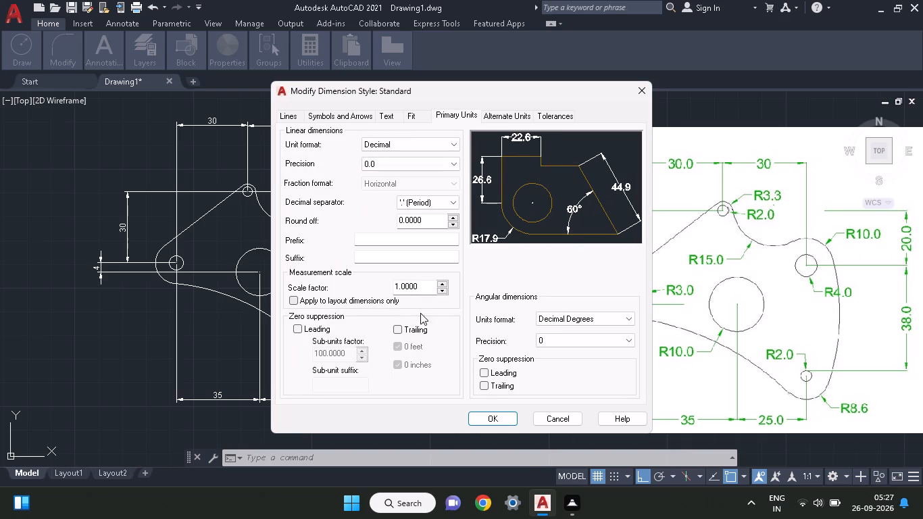
pyautogui.click(496, 422)
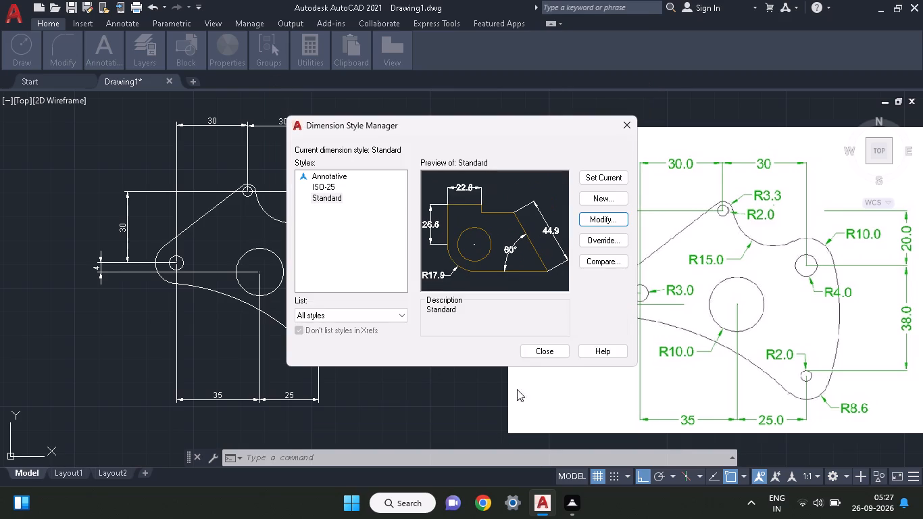
pyautogui.click(607, 184)
pyautogui.click(608, 172)
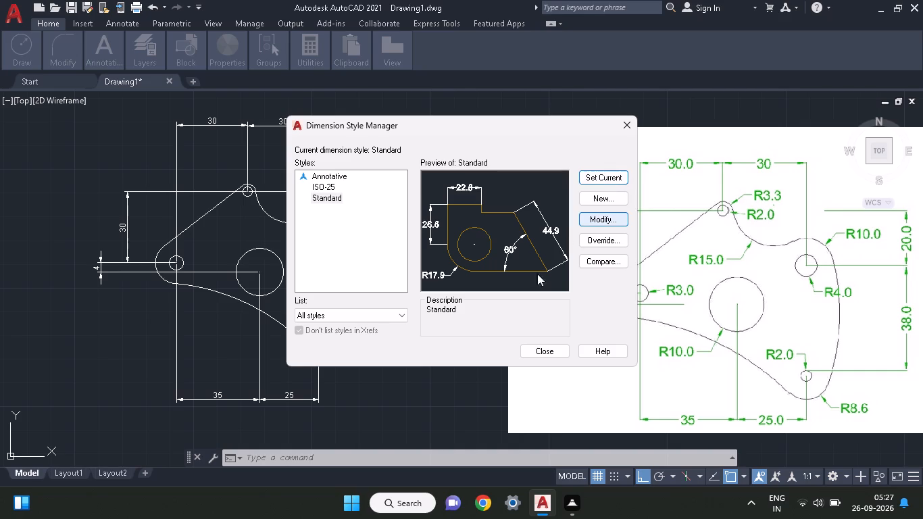
pyautogui.click(538, 353)
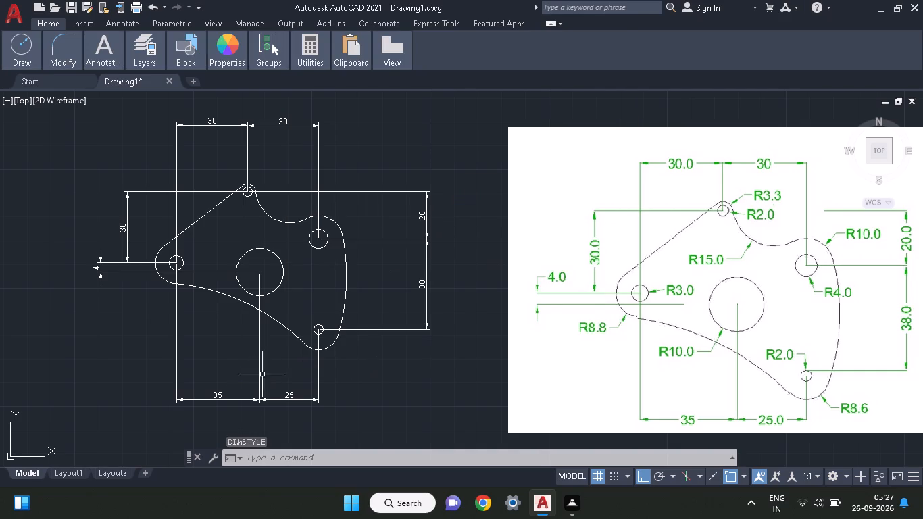
# Add radius dimensions to the plate's bottom corner arc and upper-right corner arc, placing both texts outside the outline.
pyautogui.write('dim')
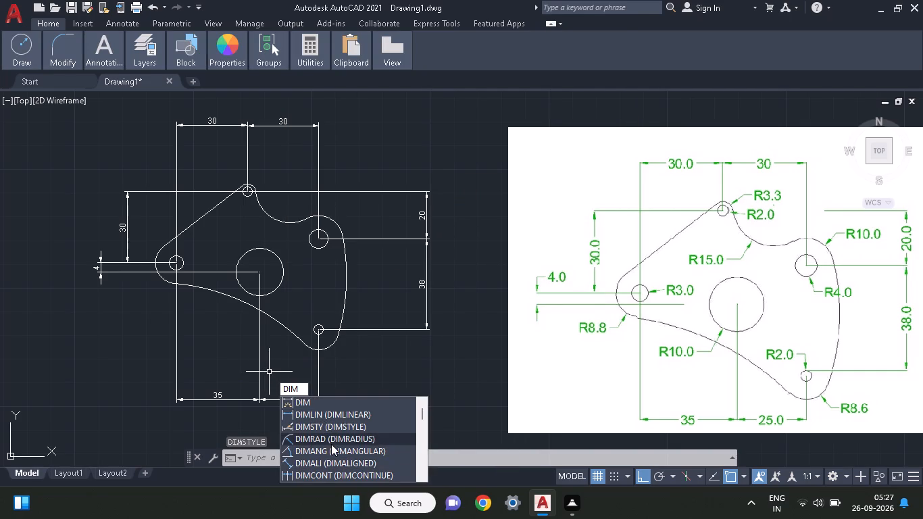
pyautogui.click(332, 438)
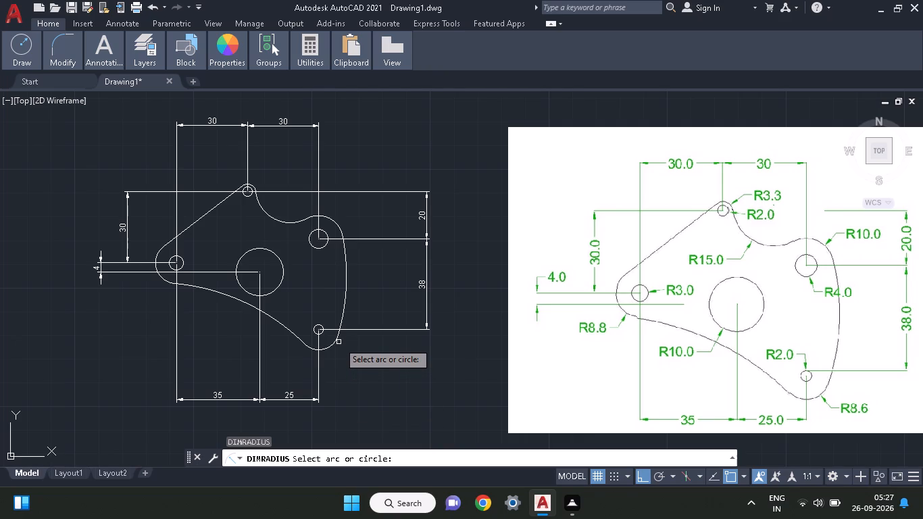
pyautogui.click(328, 349)
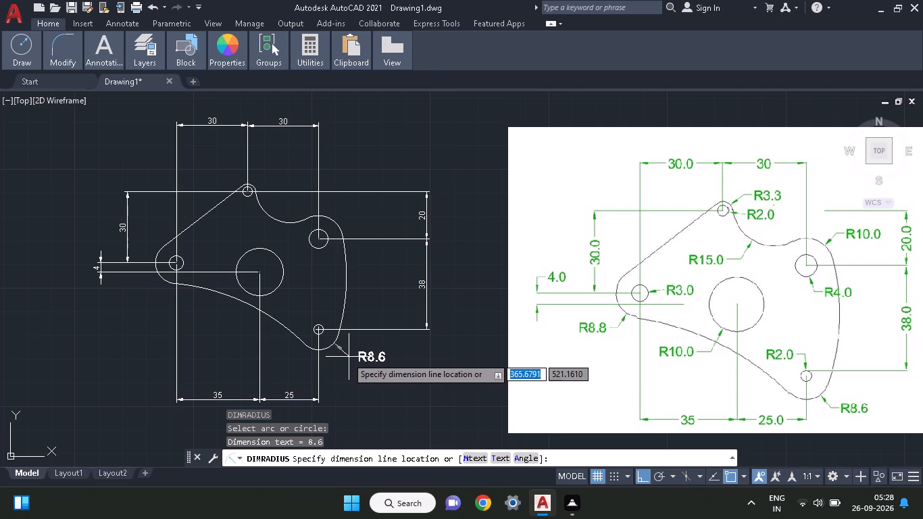
pyautogui.click(345, 357)
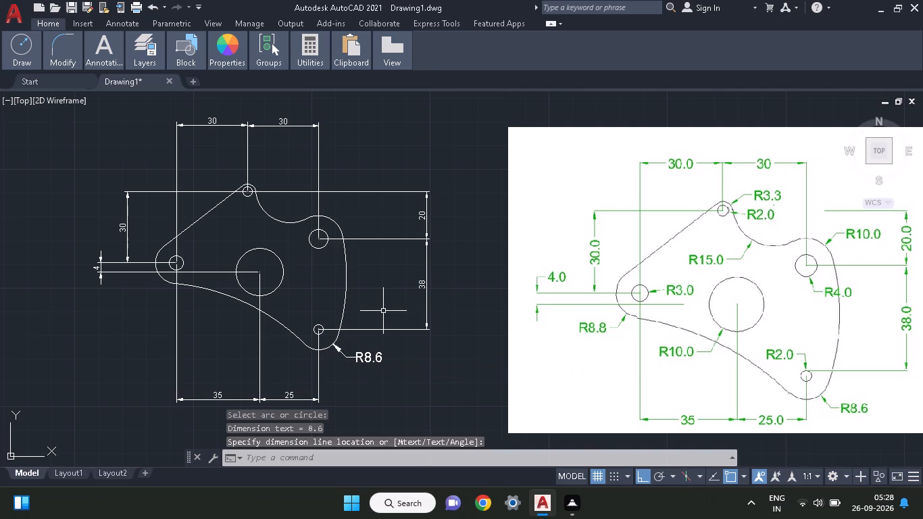
pyautogui.press('space')
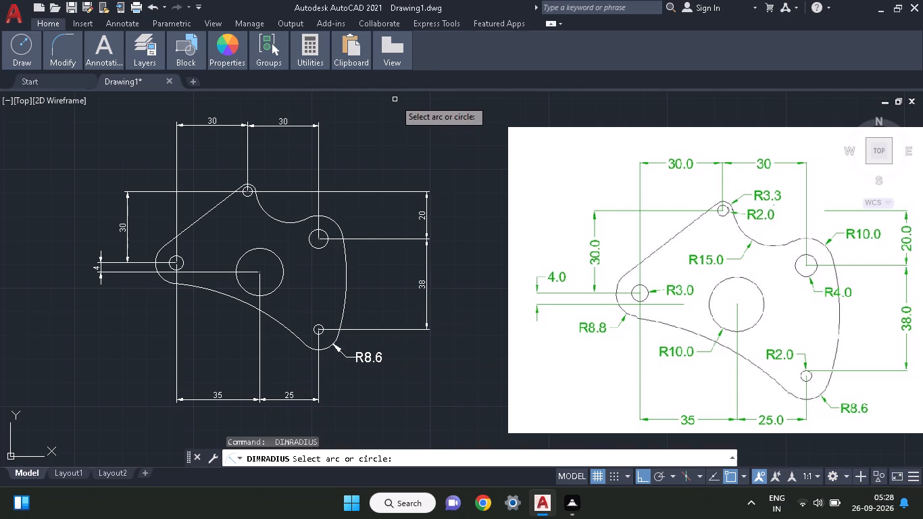
pyautogui.click(332, 221)
pyautogui.click(356, 214)
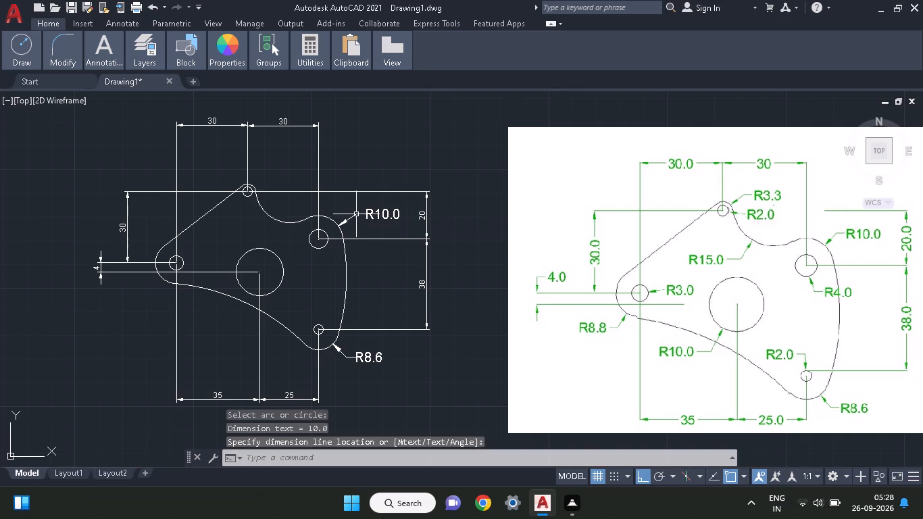
# Add radius dimensions to the outline arcs around the left hole and the top hole, with the texts outside the plate.
pyautogui.press('space')
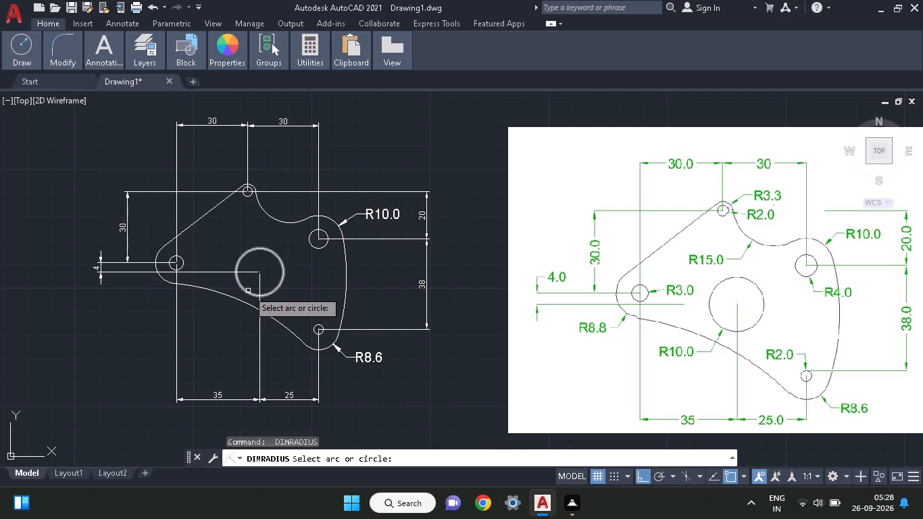
pyautogui.click(164, 282)
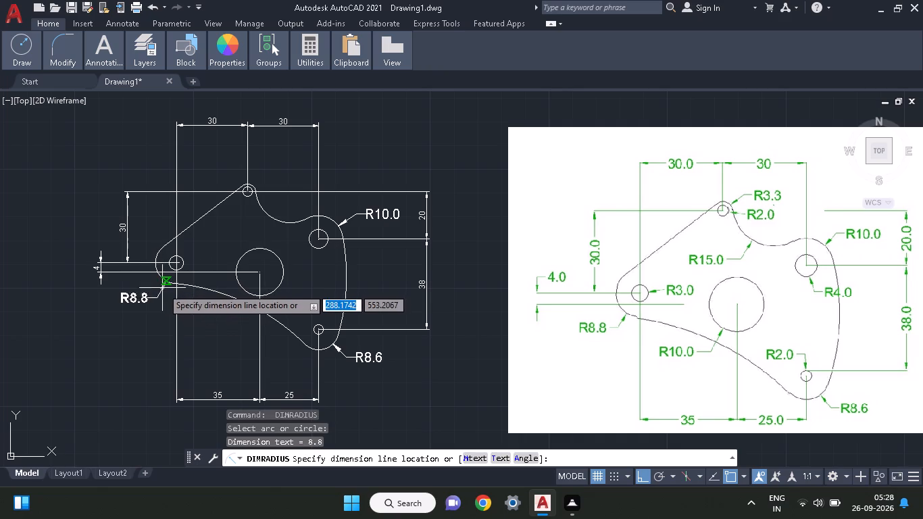
pyautogui.click(161, 289)
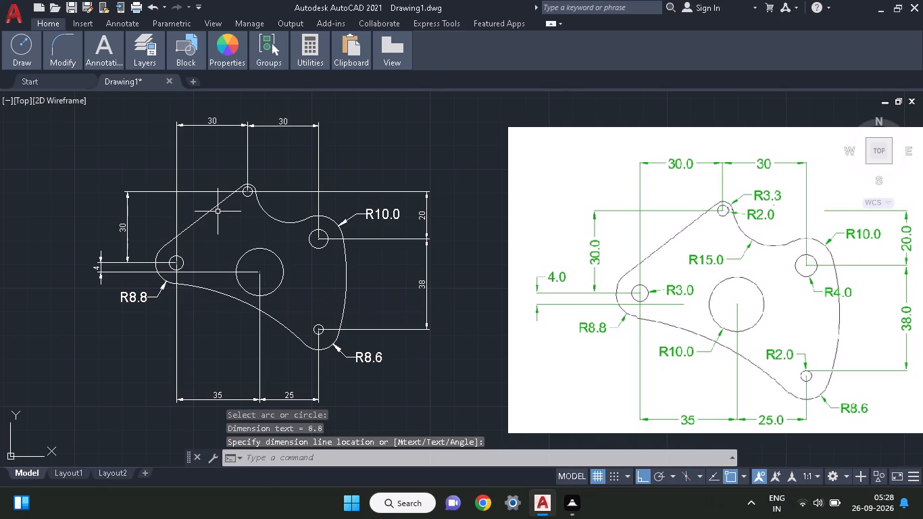
pyautogui.press('space')
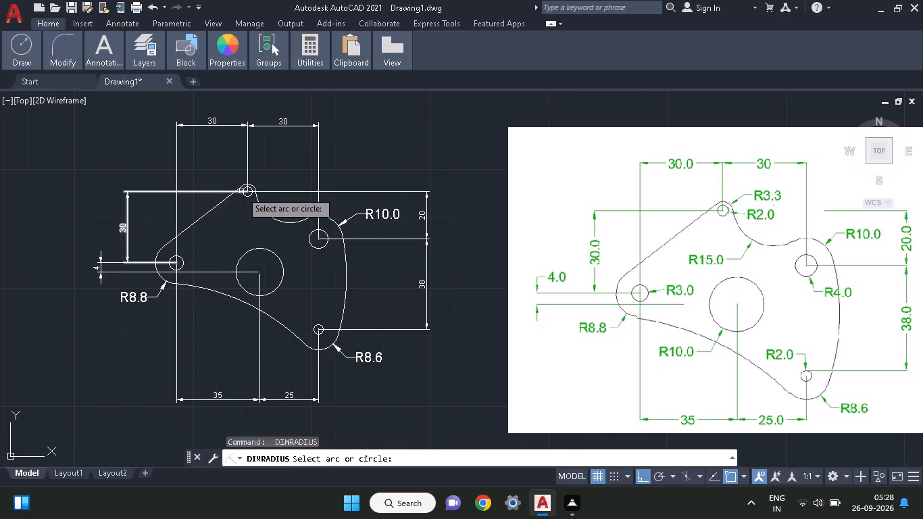
pyautogui.click(253, 187)
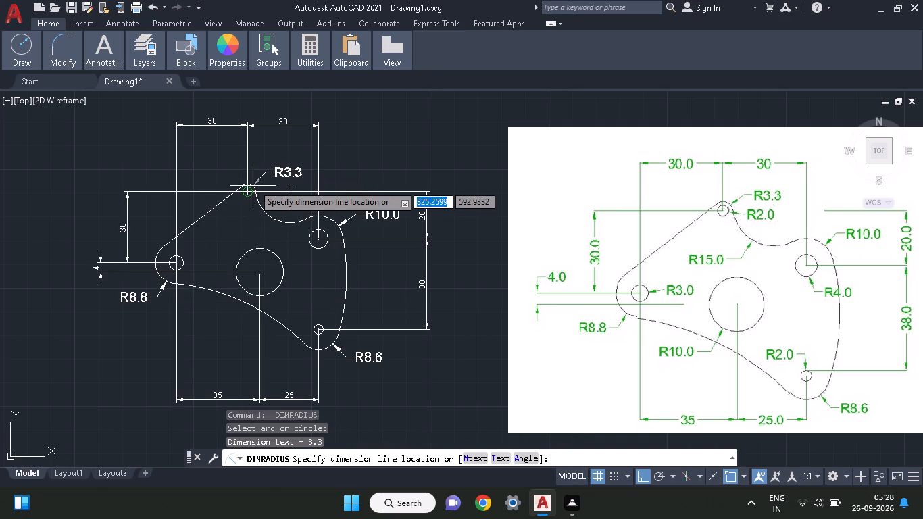
pyautogui.click(259, 178)
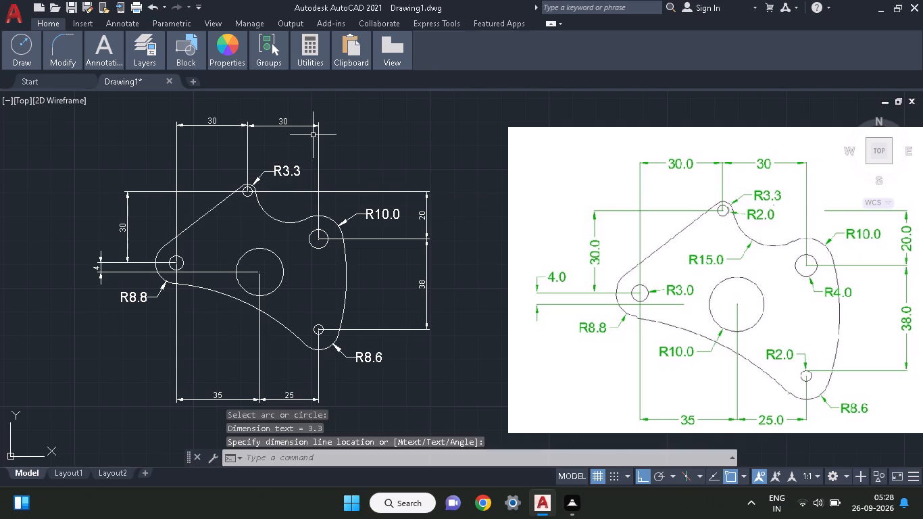
# Add a radius dimension to the concave arc between the top and upper-right corners, with its text inside the plate.
pyautogui.press('space')
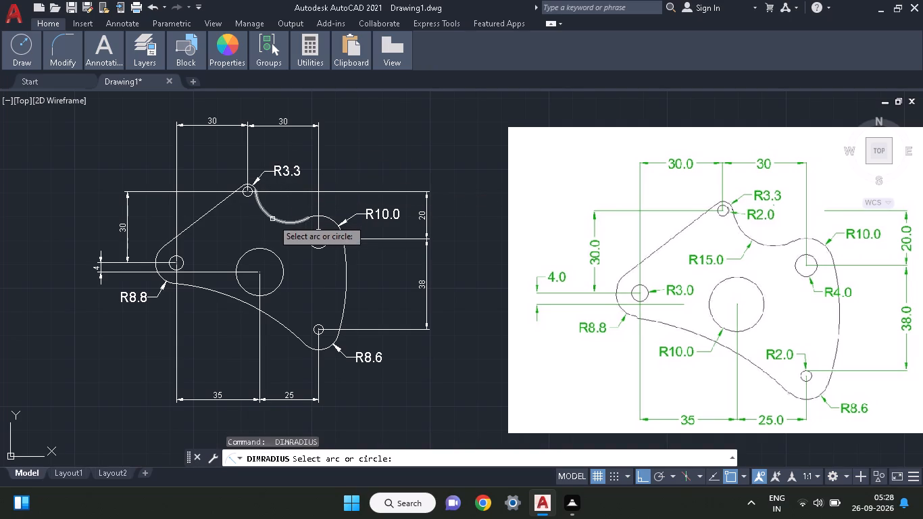
pyautogui.click(272, 219)
pyautogui.click(269, 221)
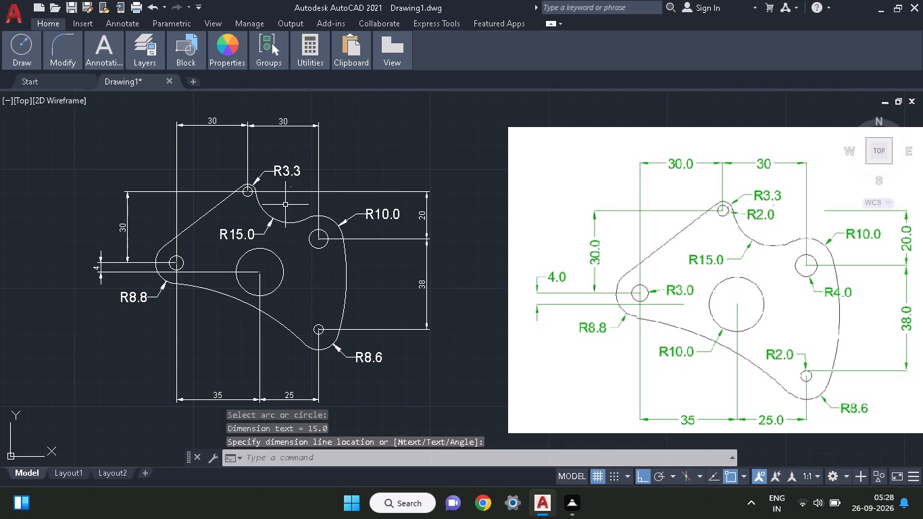
# Add radius dimensions to the small top hole and the large central circle, placed as in the reference image.
pyautogui.press('space')
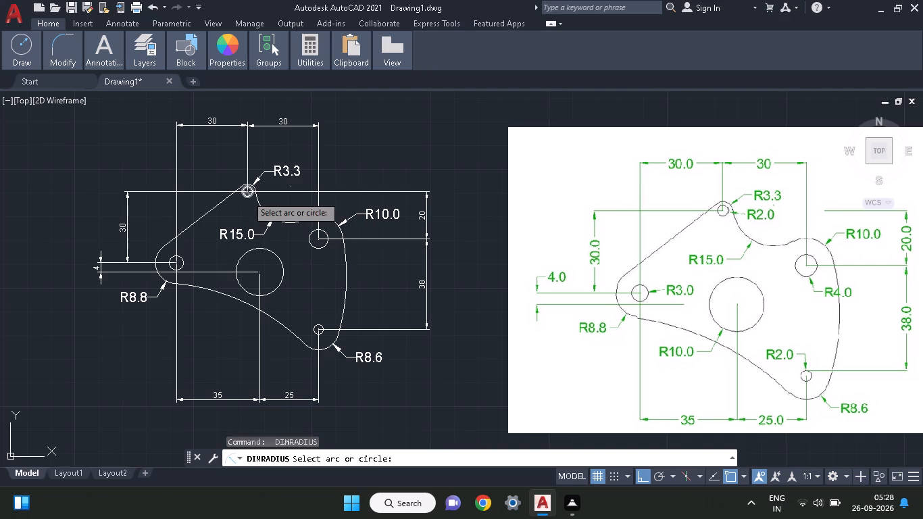
pyautogui.click(247, 195)
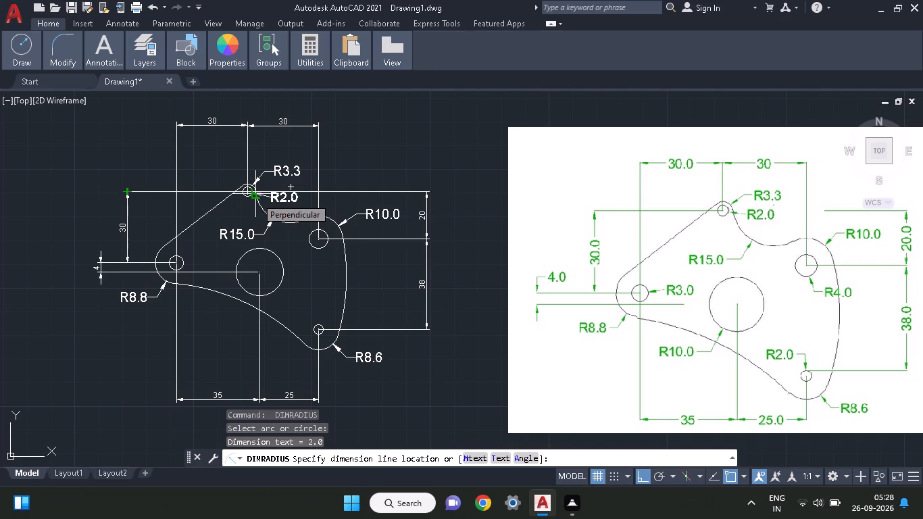
pyautogui.click(256, 197)
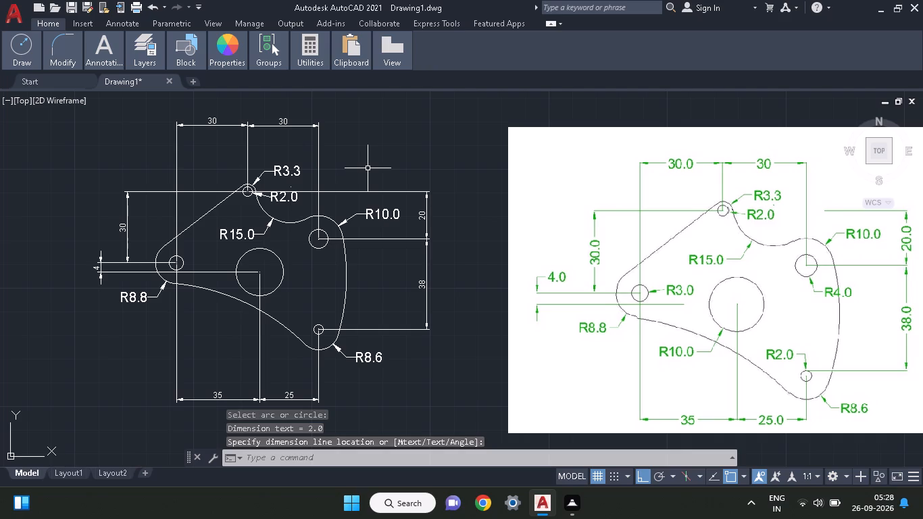
pyautogui.press('space')
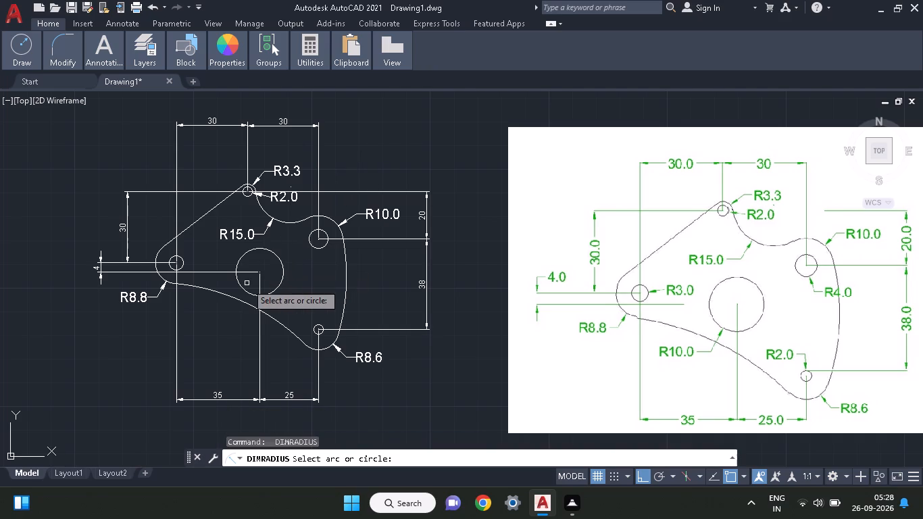
pyautogui.click(239, 284)
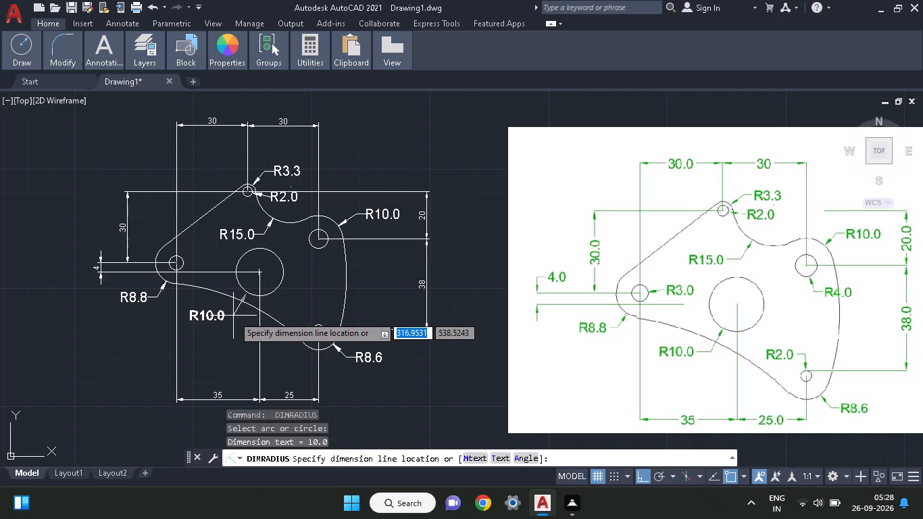
pyautogui.click(233, 316)
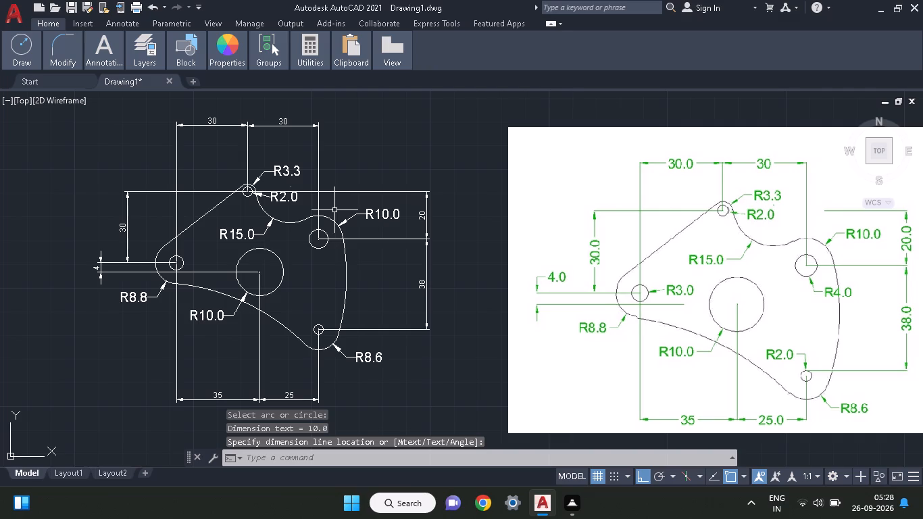
# Add radius dimensions to the small bottom hole and the upper-right hole, with both texts inside the plate as in the reference image.
pyautogui.press('space')
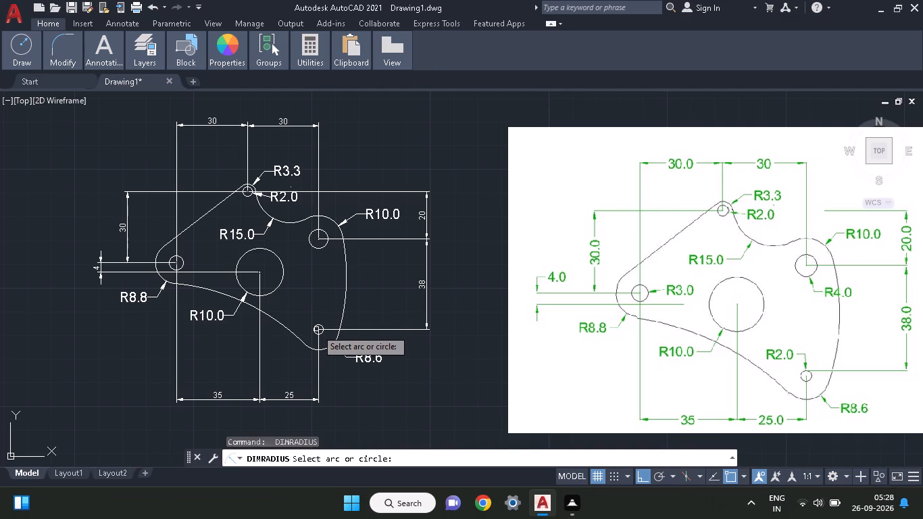
pyautogui.click(316, 329)
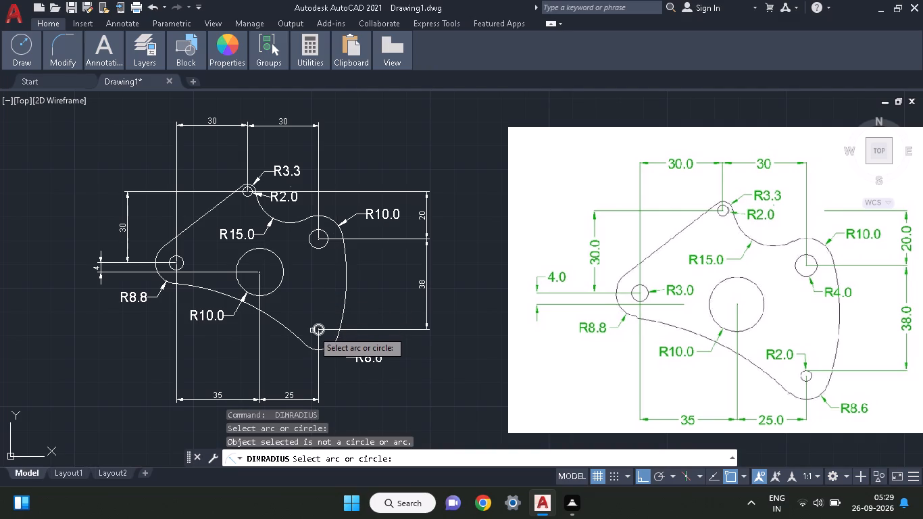
pyautogui.click(316, 329)
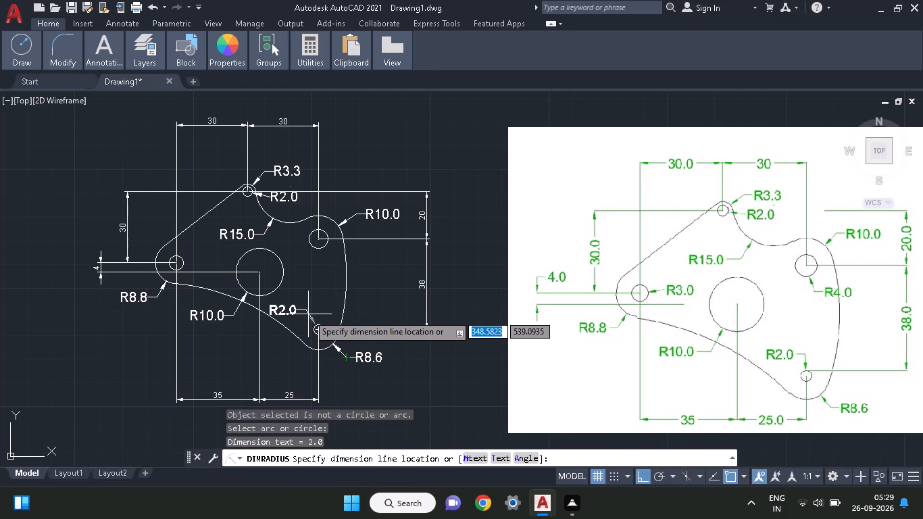
pyautogui.click(315, 309)
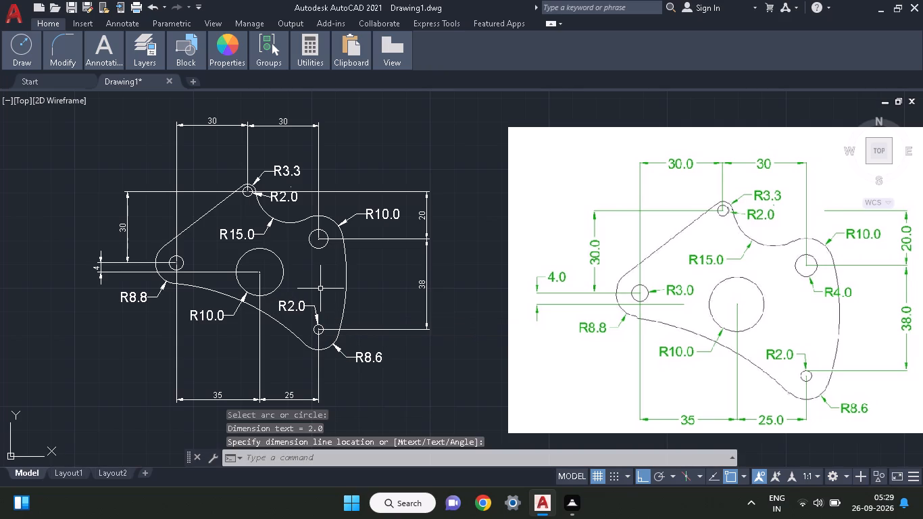
pyautogui.press('space')
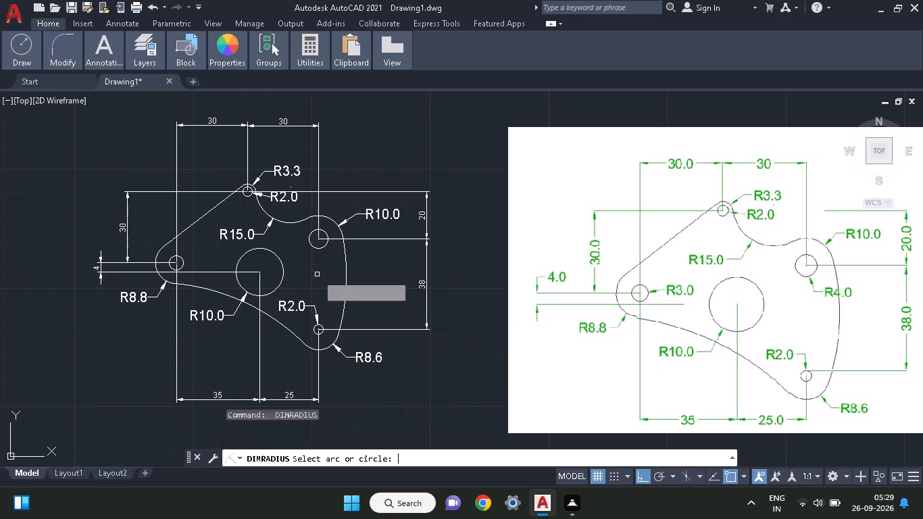
pyautogui.click(321, 249)
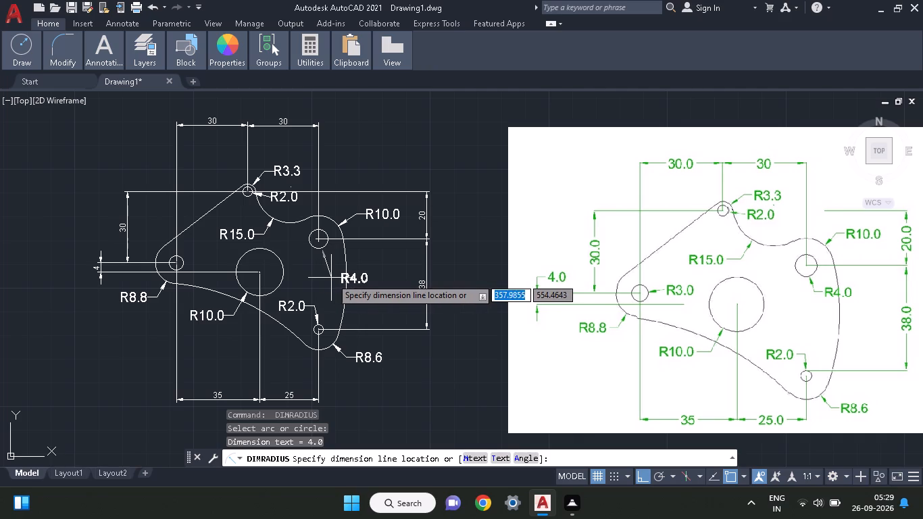
pyautogui.click(319, 272)
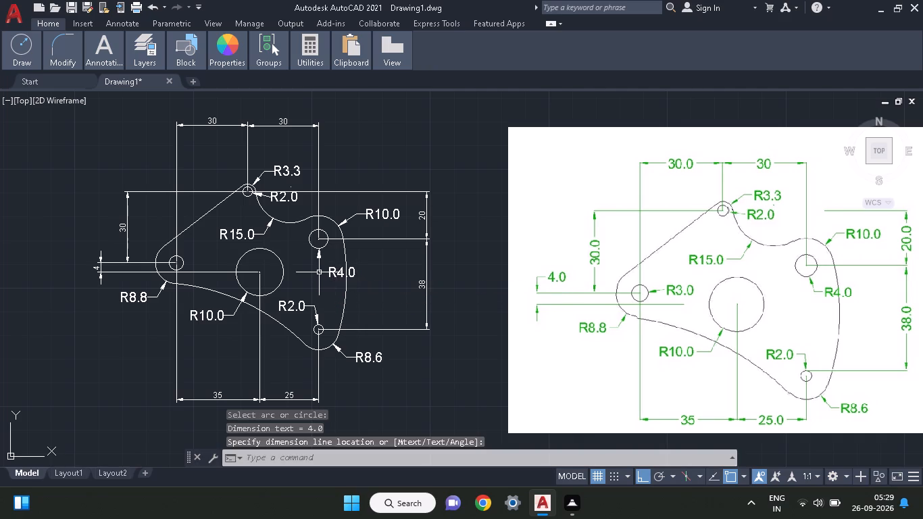
# Add a radius dimension to the left hole, with its text inside the plate beside the hole.
pyautogui.press('space')
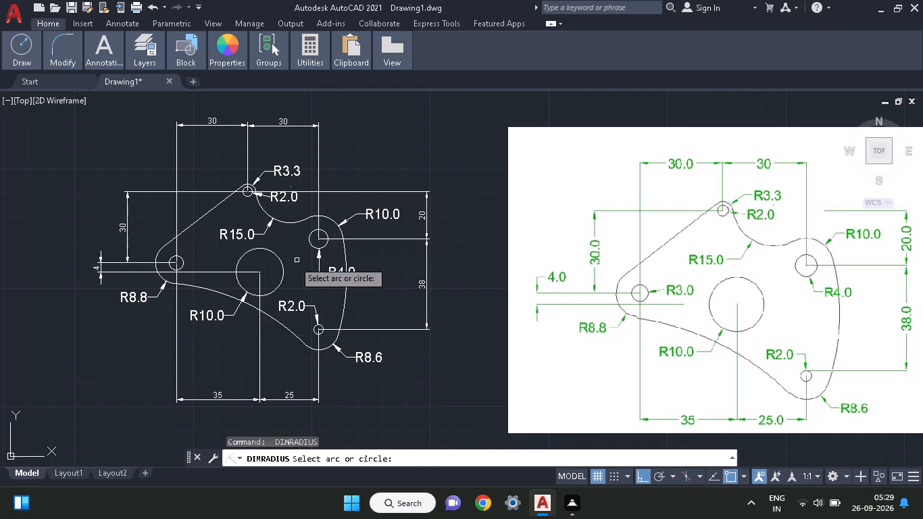
pyautogui.click(182, 265)
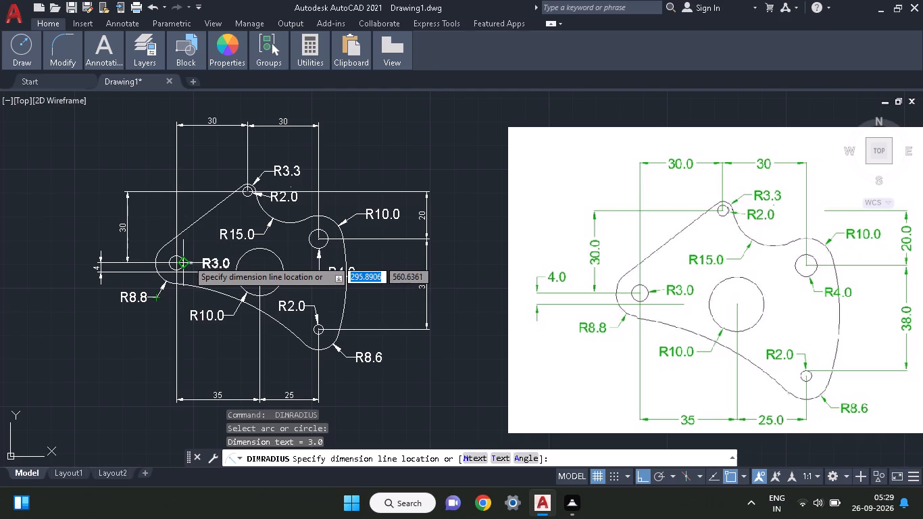
pyautogui.click(187, 259)
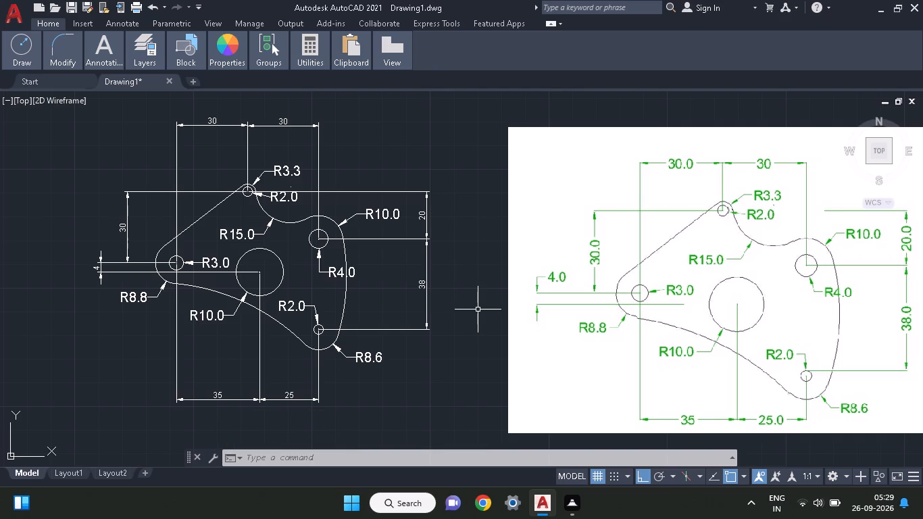
# Erase the attached reference image beside the dimensioned plate drawing.
pyautogui.click(501, 314)
pyautogui.click(511, 322)
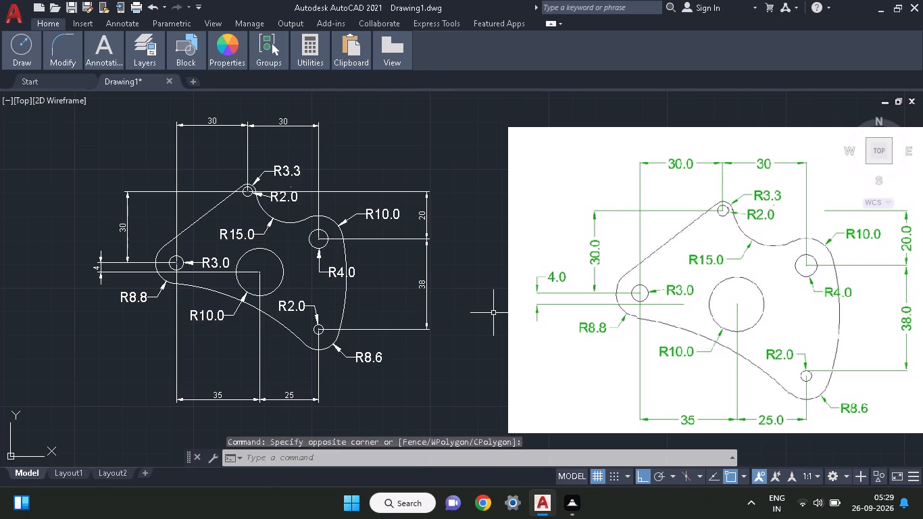
pyautogui.click(505, 334)
pyautogui.click(515, 347)
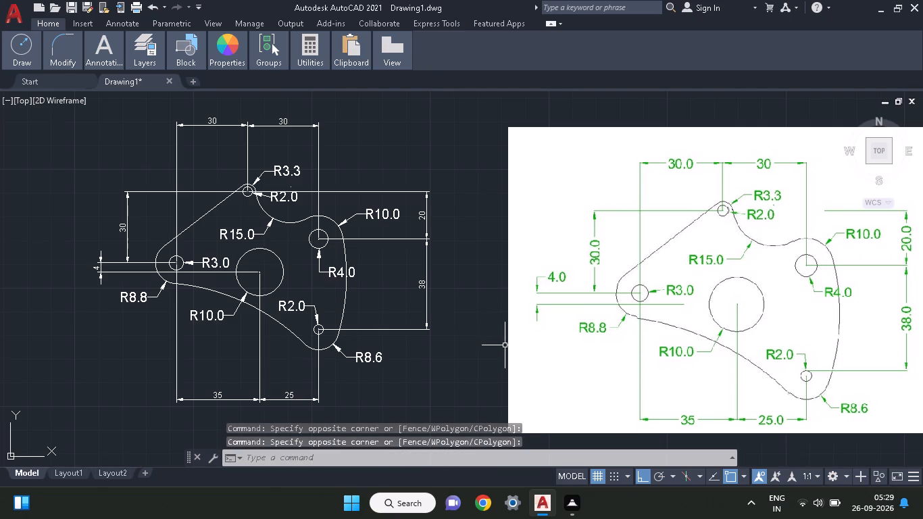
pyautogui.click(509, 347)
pyautogui.rightClick(512, 288)
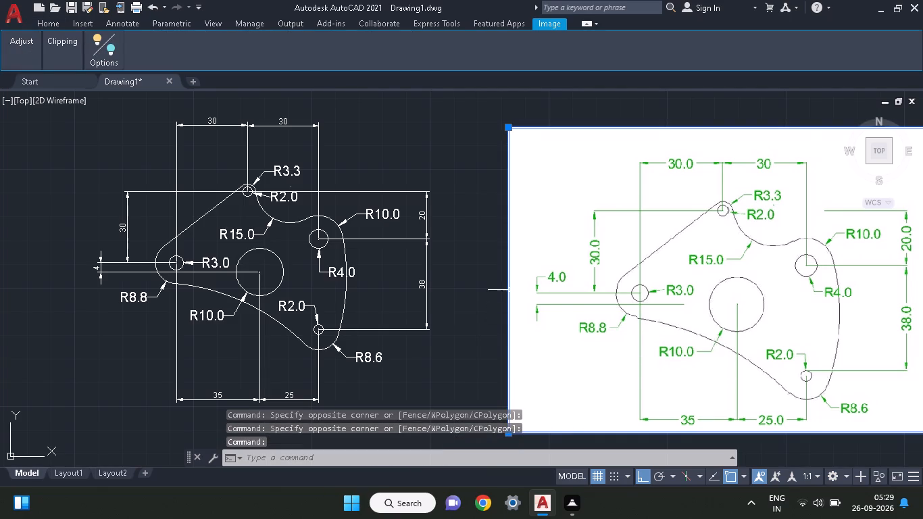
pyautogui.click(549, 217)
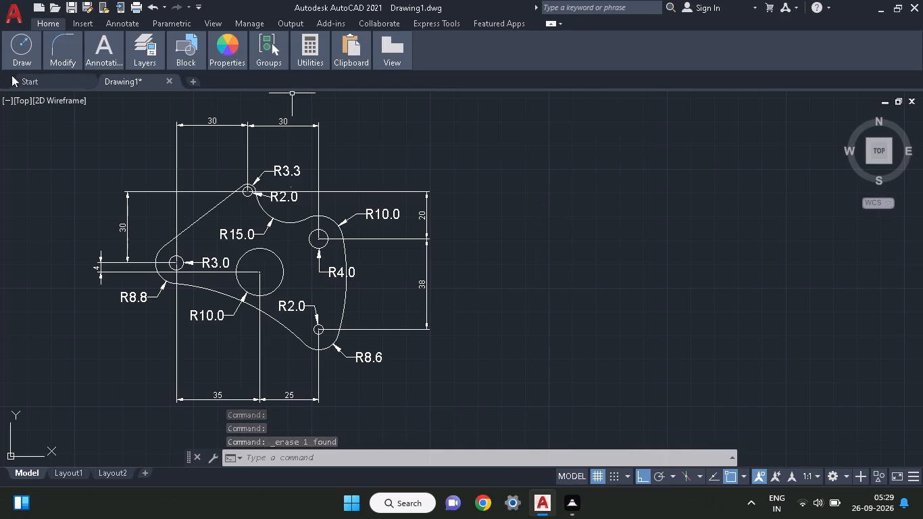
# Save the drawing in the Documents folder under the file name 100 ex- 28.
pyautogui.click(88, 5)
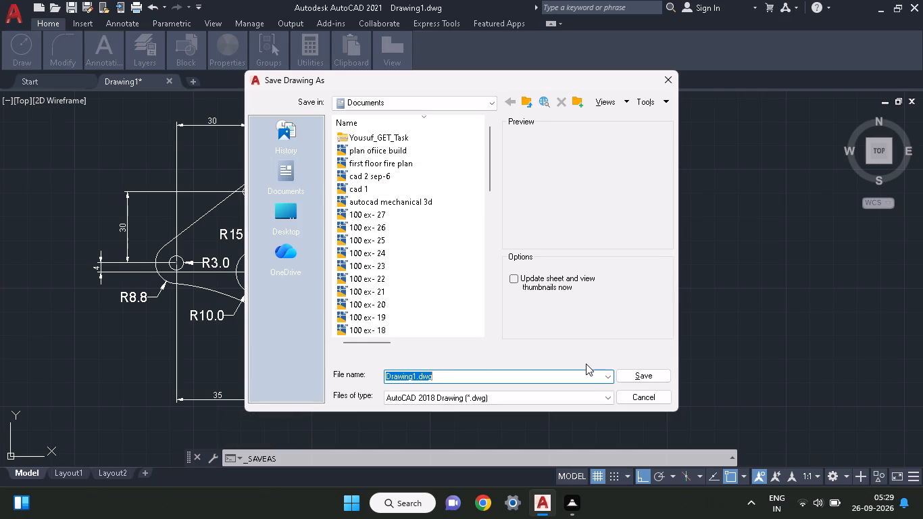
pyautogui.press('BackSpace')
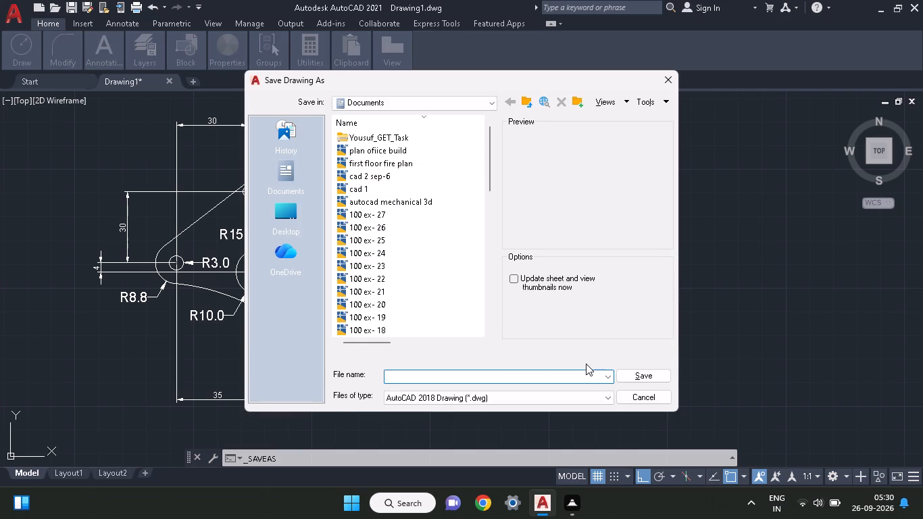
pyautogui.click(386, 215)
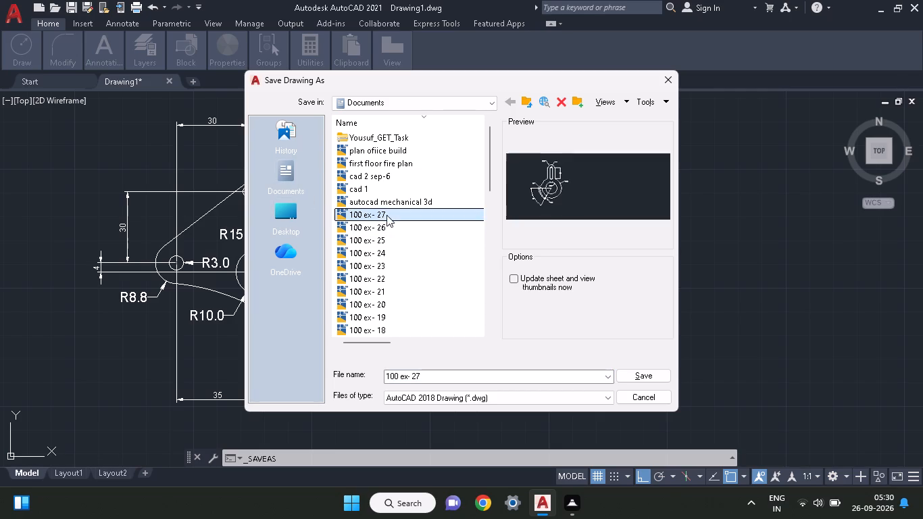
pyautogui.click(432, 375)
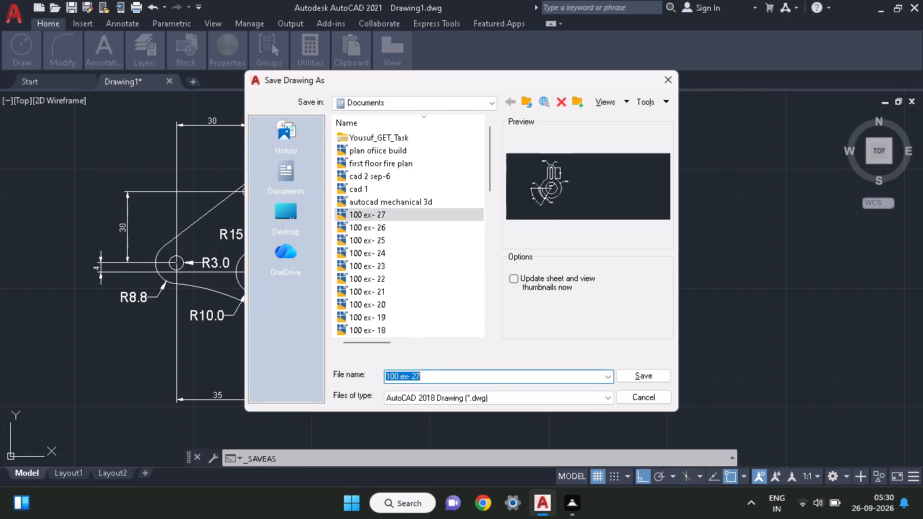
pyautogui.click(432, 375)
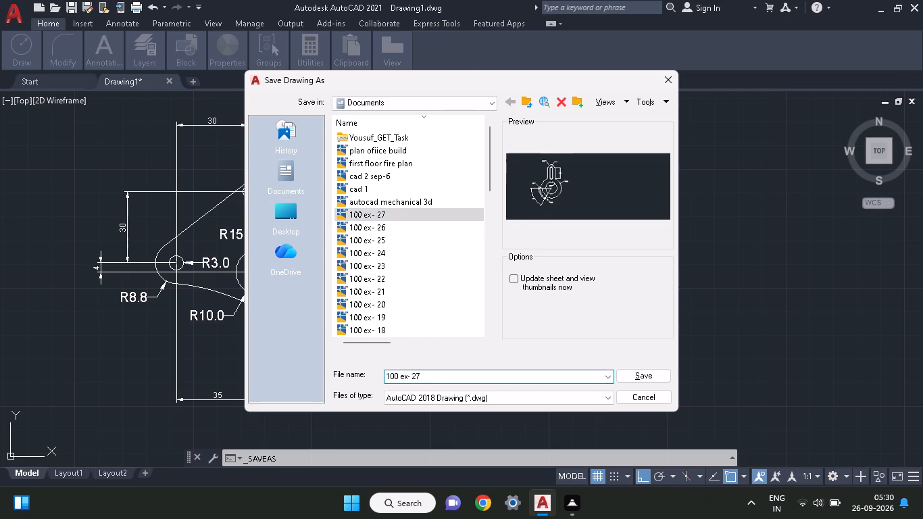
pyautogui.press('BackSpace')
pyautogui.press('8')
pyautogui.click(658, 376)
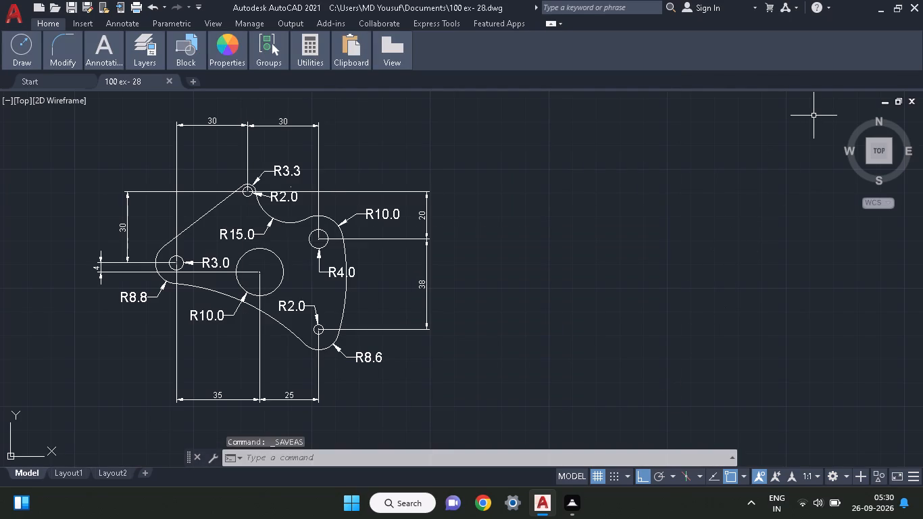
# Plot the drawing centred on the sheet with AutoCAD PDF (General Documentation).pc3, saving it in Documents as 100 ex- 28-Model.pdf.
pyautogui.hotkey('ctrl', 'a')
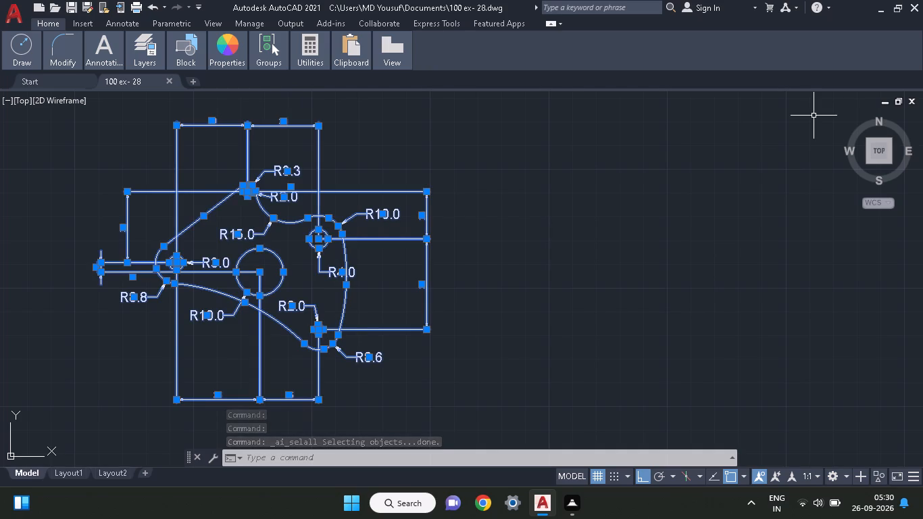
pyautogui.hotkey('ctrl', 'p')
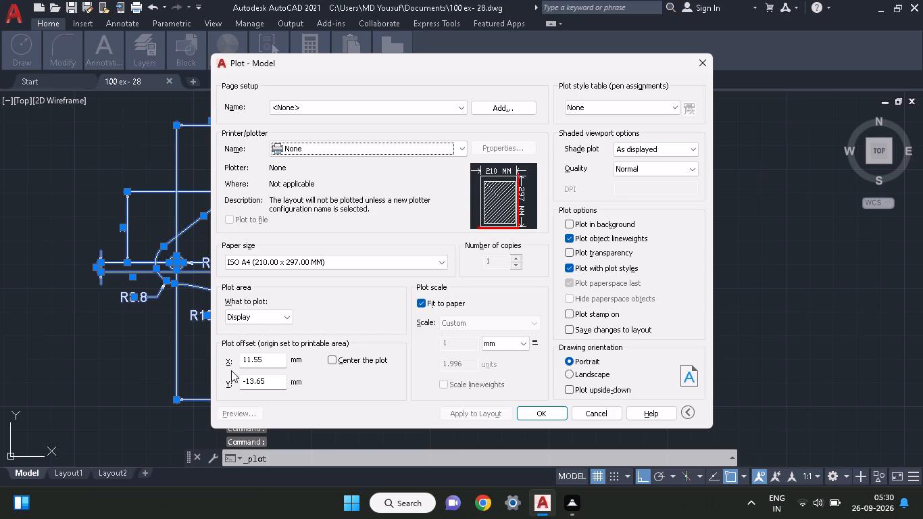
pyautogui.click(367, 352)
pyautogui.click(358, 368)
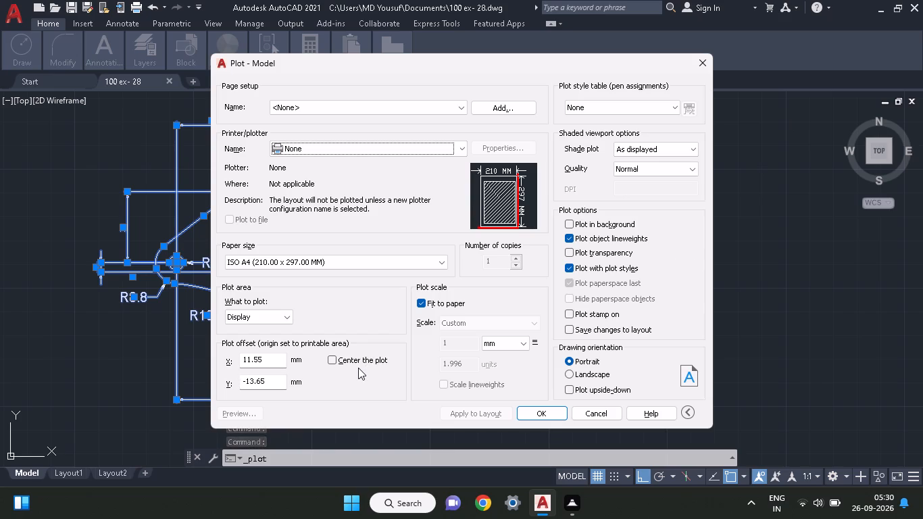
pyautogui.click(358, 363)
pyautogui.click(451, 153)
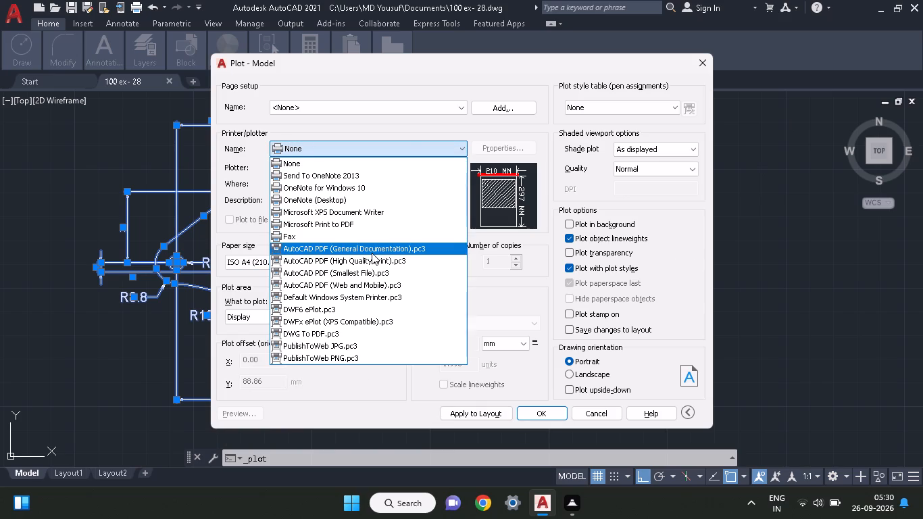
pyautogui.click(372, 253)
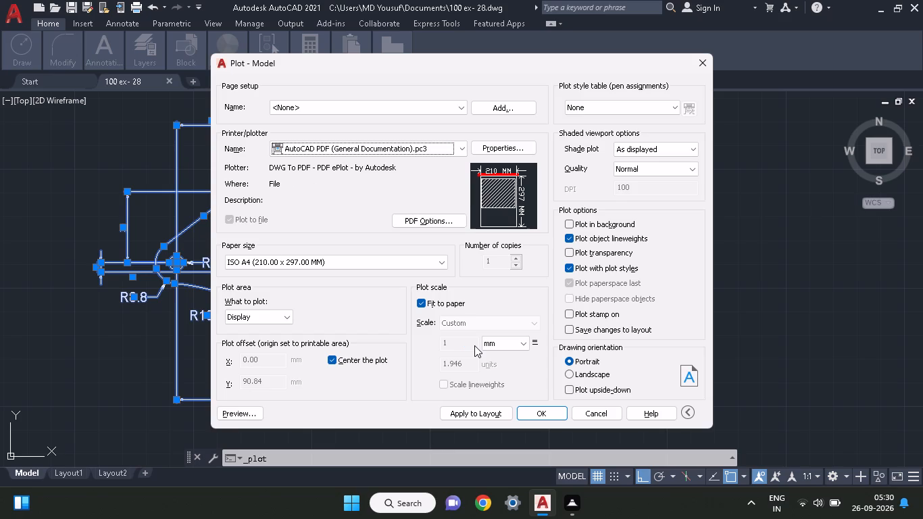
pyautogui.click(531, 416)
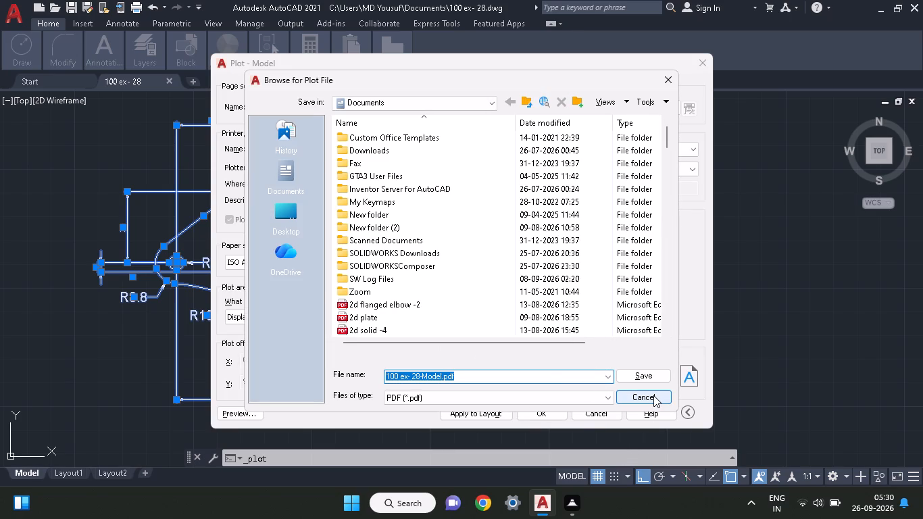
pyautogui.click(664, 371)
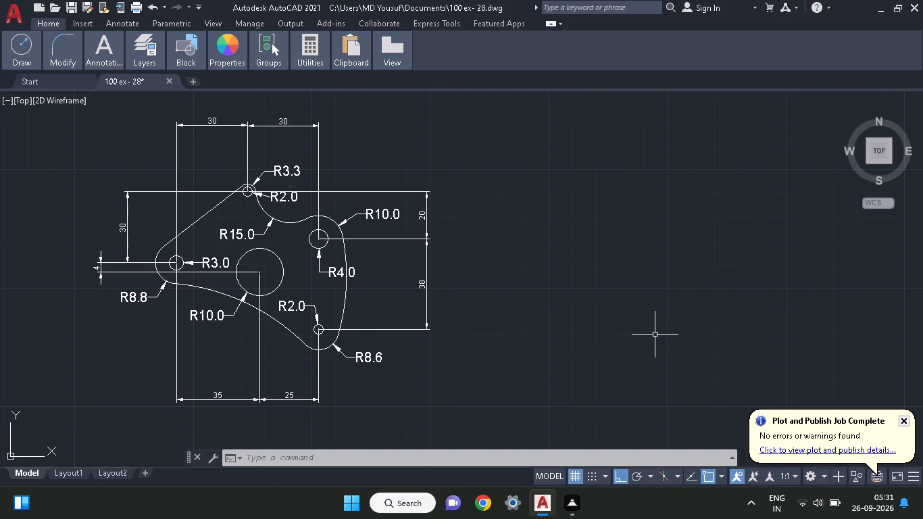
# Undo the last plot operation in the drawing.
pyautogui.hotkey('ctrl', 'z')
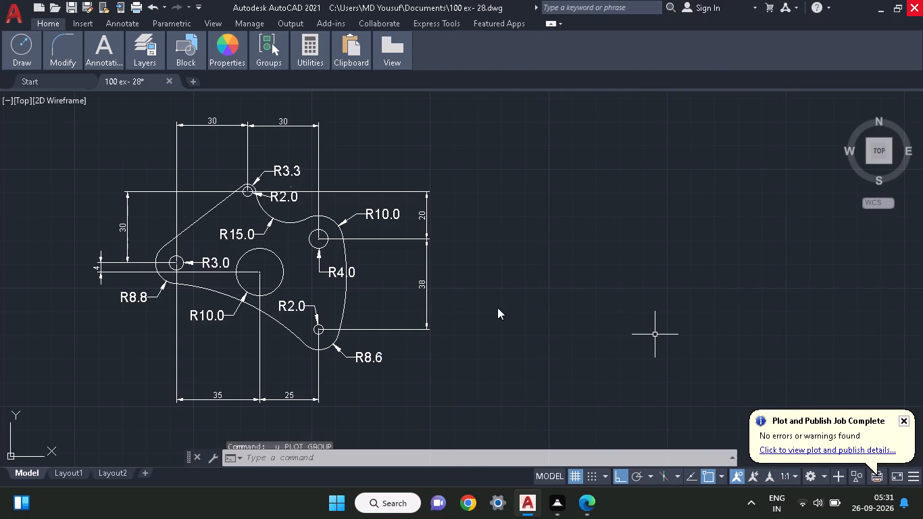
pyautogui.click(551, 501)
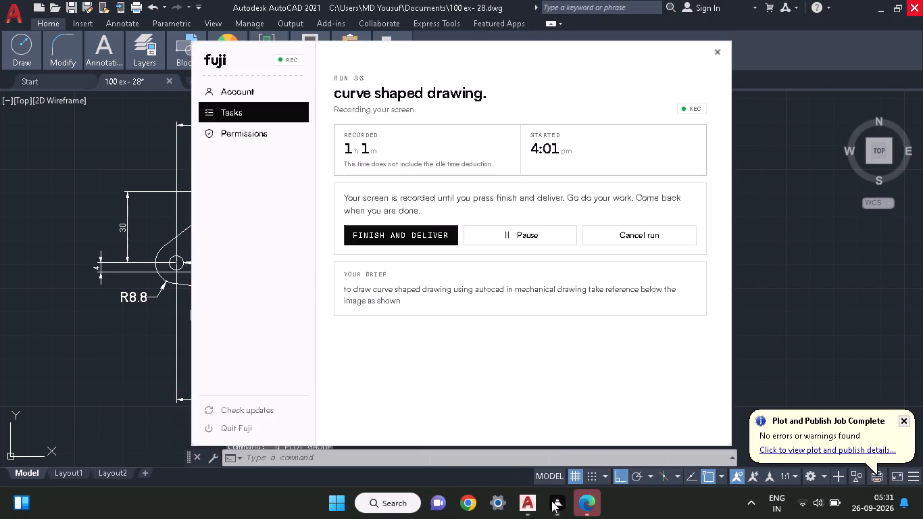